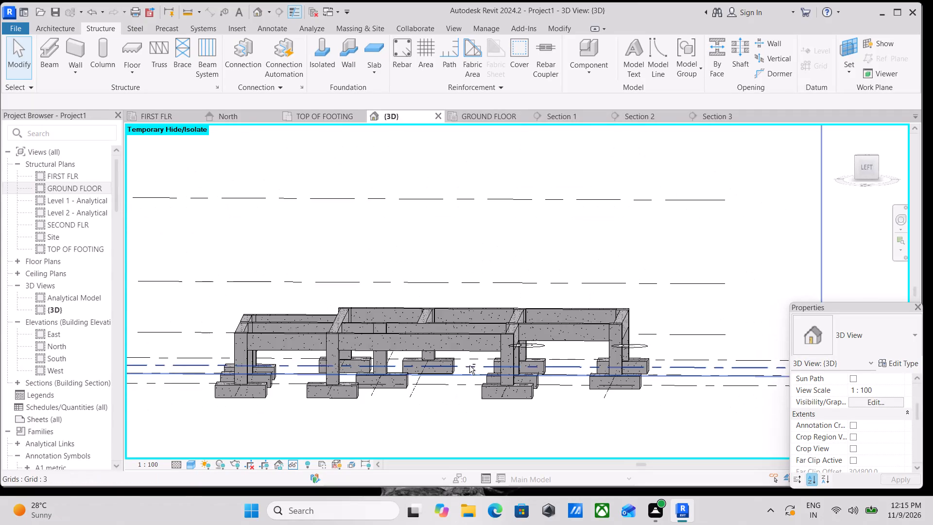
# Copy all columns and beams between the footings and ground floor and paste them aligned to the FIRST FLR level.
pyautogui.click(866, 167)
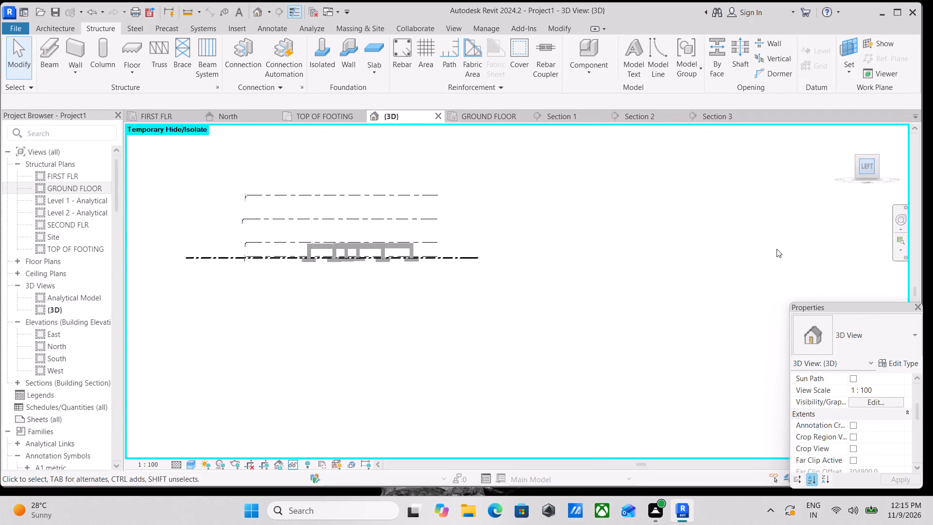
pyautogui.scroll(4, 575, 430)
pyautogui.scroll(3, 597, 379)
pyautogui.moveTo(505, 362); pyautogui.dragTo(503, 385, button='middle')
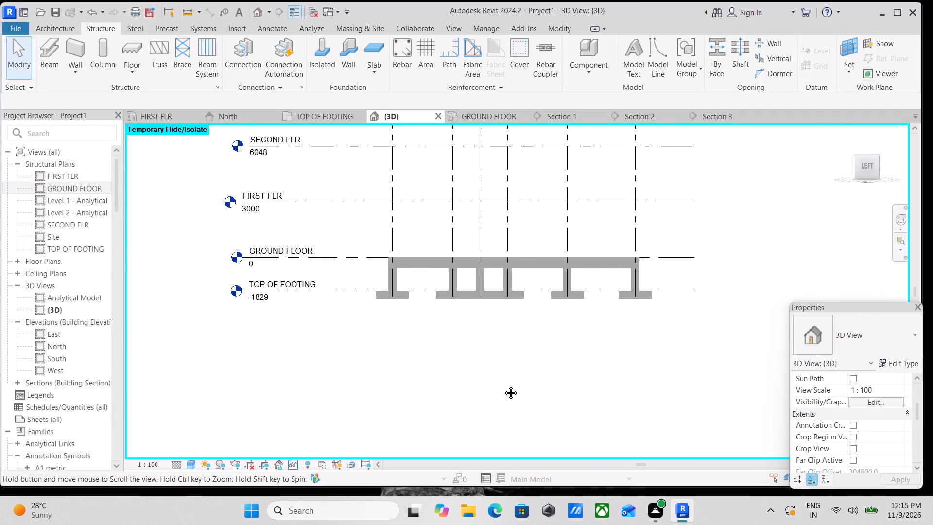
pyautogui.moveTo(503, 385); pyautogui.dragTo(503, 388, button='middle')
pyautogui.scroll(3, 389, 244)
pyautogui.scroll(2, 347, 261)
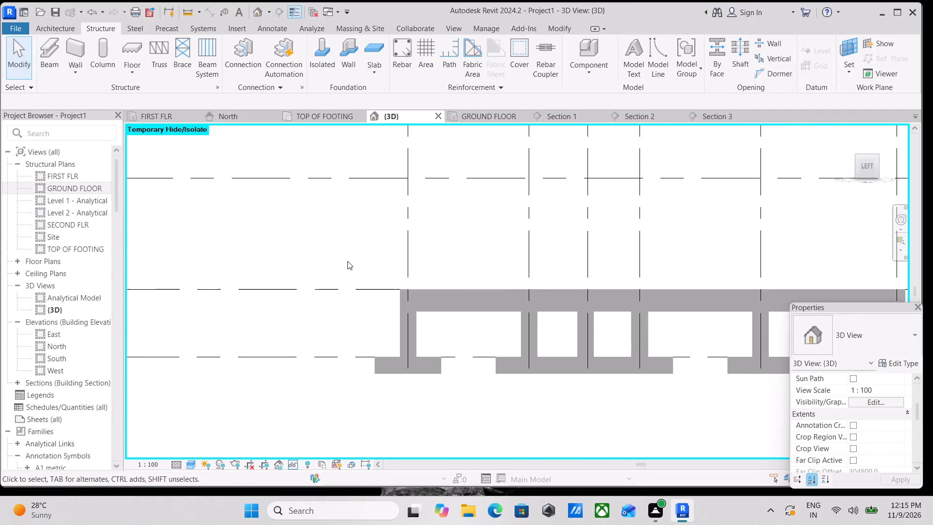
pyautogui.scroll(-1, 350, 260)
pyautogui.moveTo(350, 260); pyautogui.dragTo(301, 251, button='middle')
pyautogui.scroll(-2, 297, 253)
pyautogui.moveTo(300, 240); pyautogui.dragTo(328, 262, button='middle')
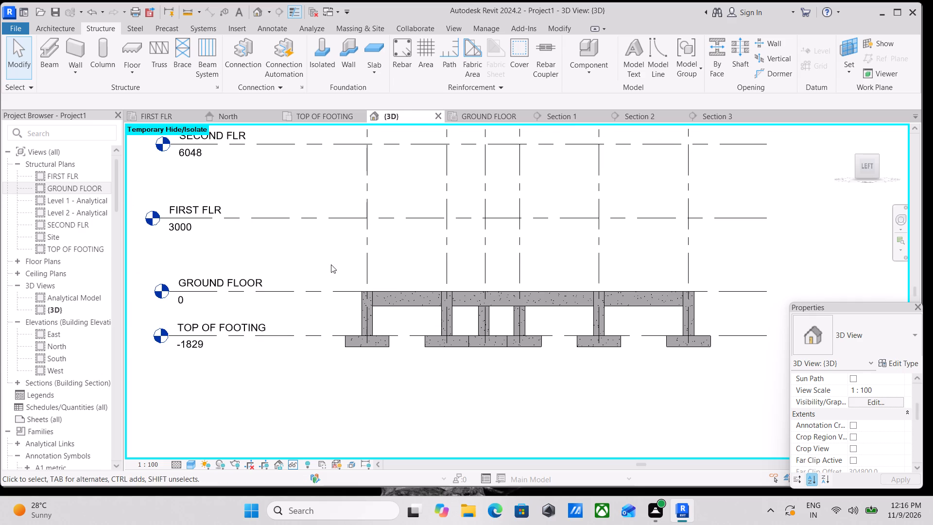
pyautogui.moveTo(331, 264); pyautogui.dragTo(361, 293)
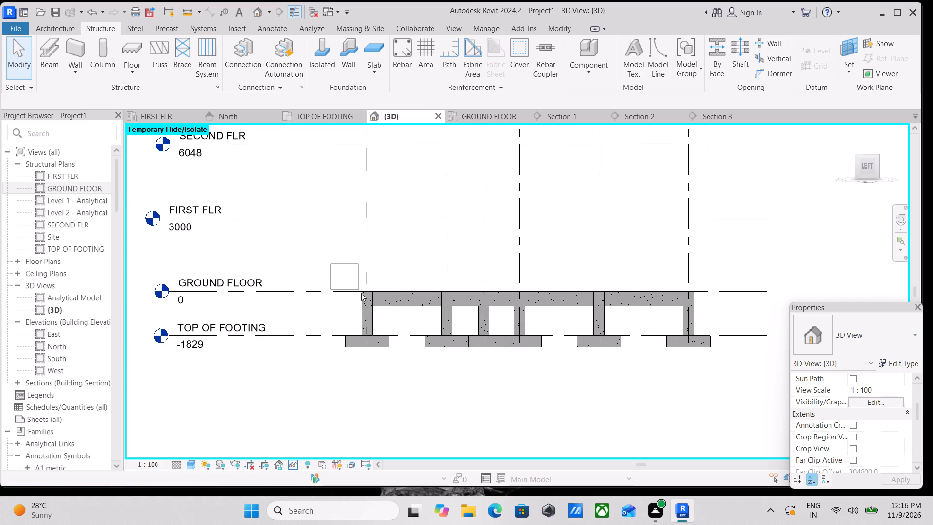
pyautogui.moveTo(361, 293); pyautogui.dragTo(664, 333)
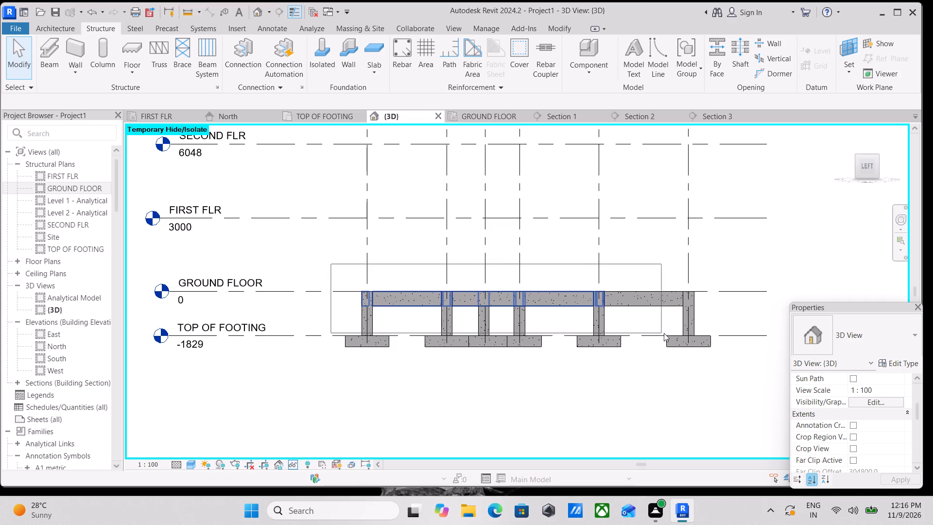
pyautogui.moveTo(664, 333); pyautogui.dragTo(727, 342)
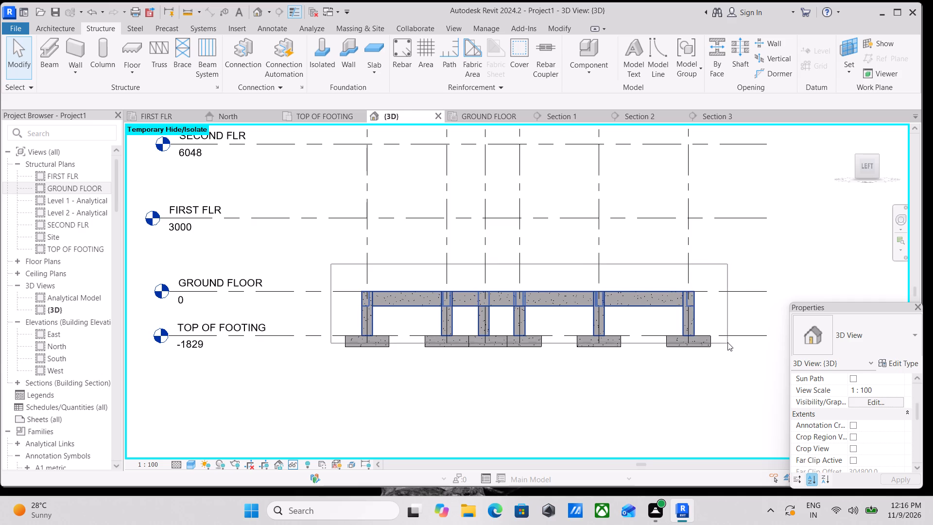
pyautogui.moveTo(727, 342); pyautogui.dragTo(727, 341)
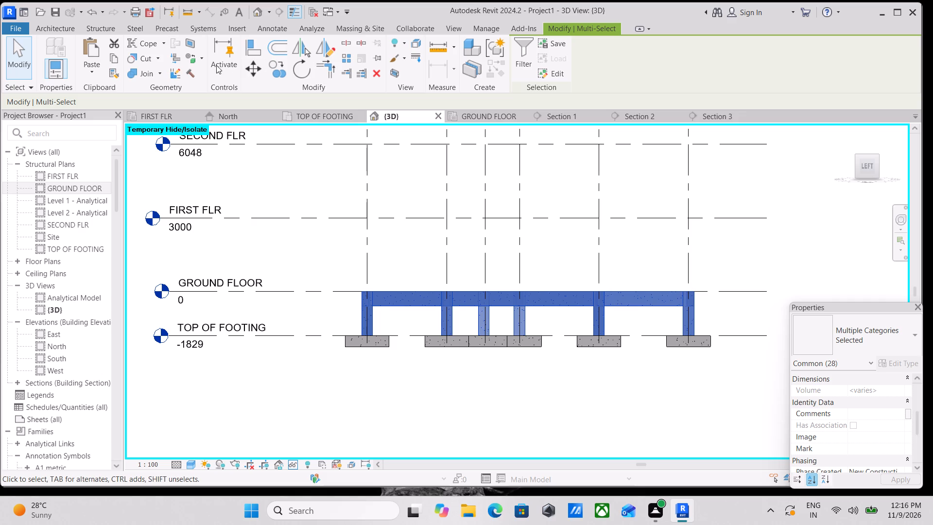
pyautogui.click(114, 58)
pyautogui.click(92, 70)
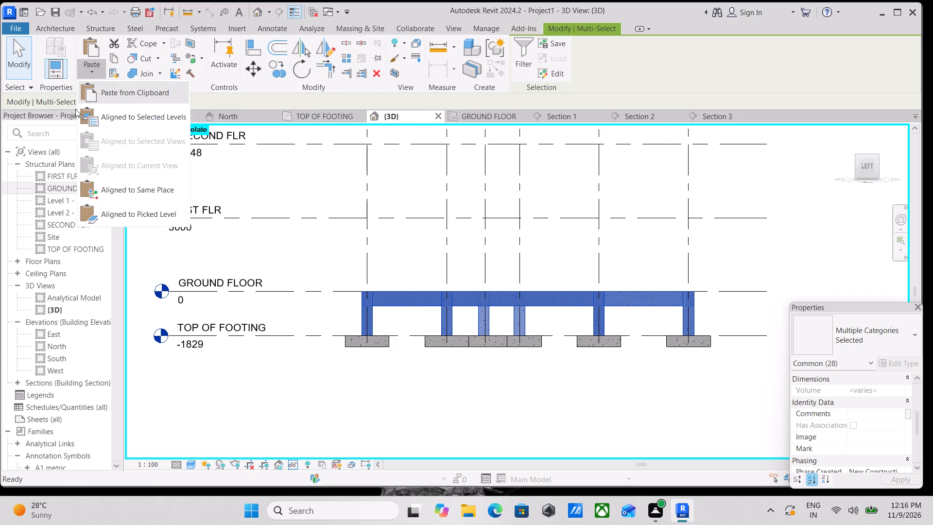
pyautogui.click(111, 119)
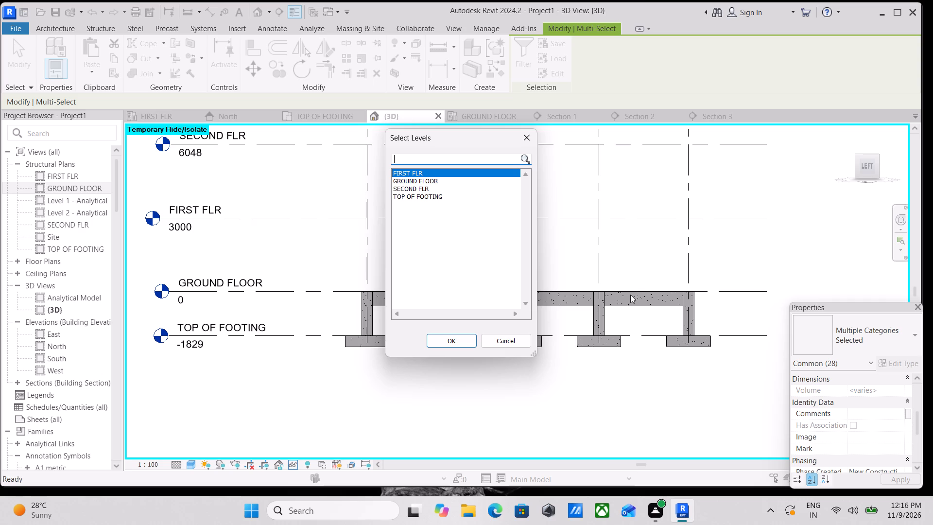
pyautogui.click(449, 335)
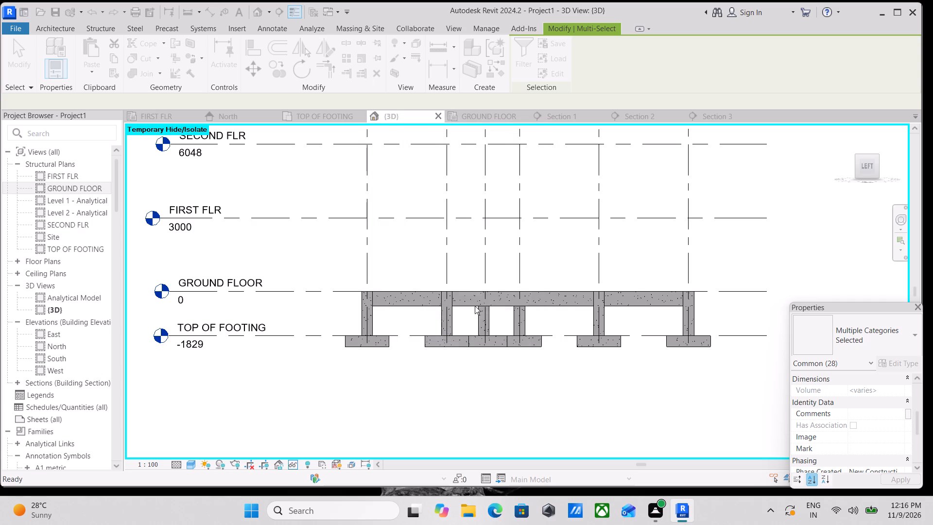
pyautogui.scroll(-2, 506, 291)
pyautogui.moveTo(505, 291); pyautogui.dragTo(485, 326, button='middle')
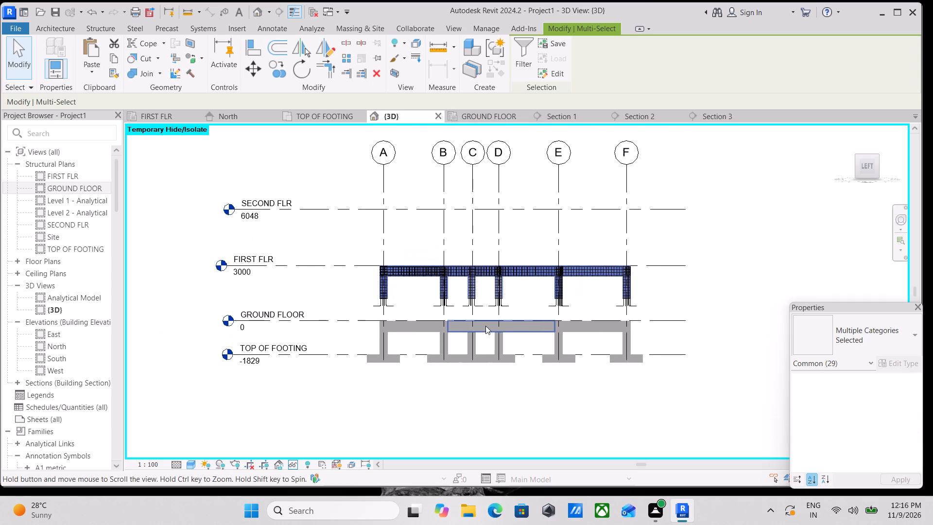
pyautogui.moveTo(485, 326); pyautogui.dragTo(486, 324, button='middle')
pyautogui.press('Escape')
# Examine the pasted first-floor frame and the bars projecting below its columns from several angles.
pyautogui.scroll(-2, 484, 327)
pyautogui.keyDown('shift'); pyautogui.moveTo(472, 327); pyautogui.dragTo(546, 419, button='middle'); pyautogui.keyUp('shift')
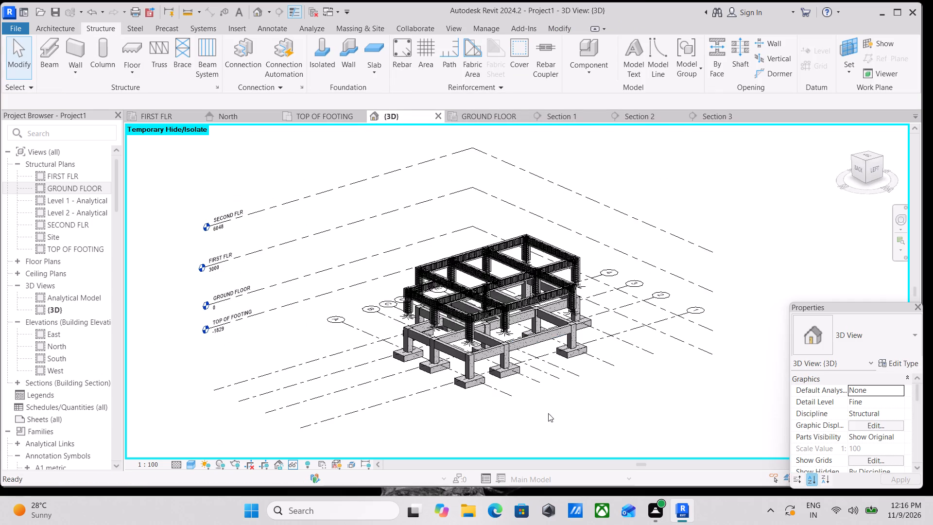
pyautogui.keyDown('shift'); pyautogui.moveTo(548, 410); pyautogui.dragTo(474, 344, button='middle'); pyautogui.keyUp('shift')
pyautogui.scroll(12, 437, 311)
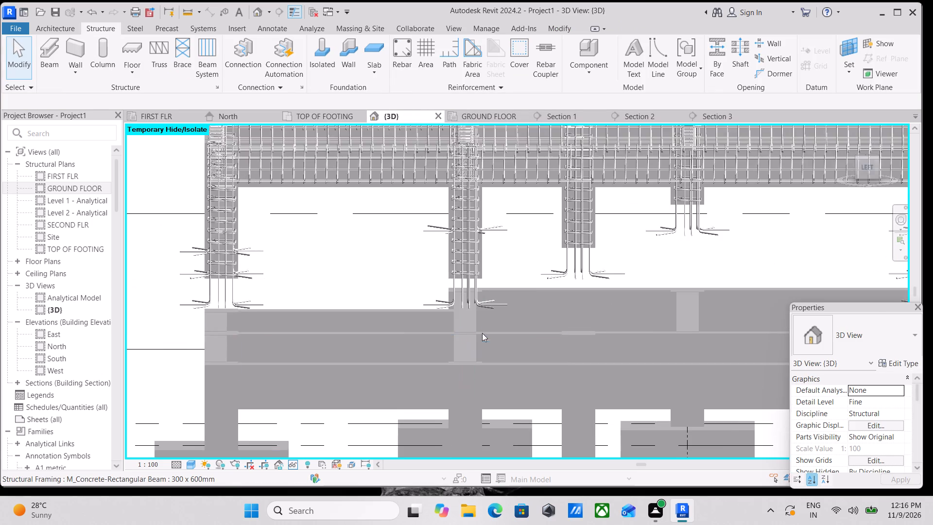
pyautogui.scroll(-3, 508, 294)
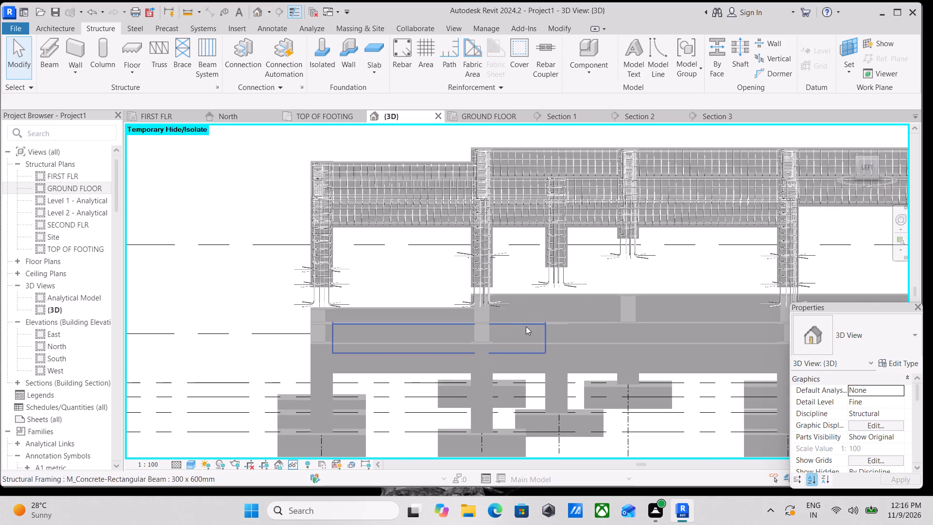
pyautogui.keyDown('shift'); pyautogui.moveTo(528, 336); pyautogui.dragTo(529, 287, button='middle'); pyautogui.keyUp('shift')
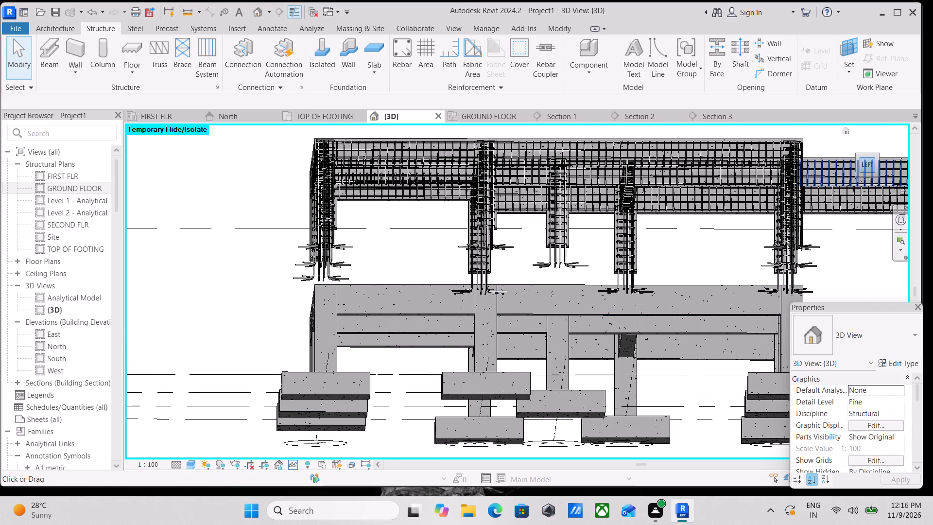
# In the left view, select the bent bars projecting below the pasted columns, filter out the grids, and delete the bars.
pyautogui.click(866, 167)
pyautogui.scroll(4, 602, 244)
pyautogui.scroll(4, 590, 310)
pyautogui.scroll(9, 661, 338)
pyautogui.scroll(3, 703, 324)
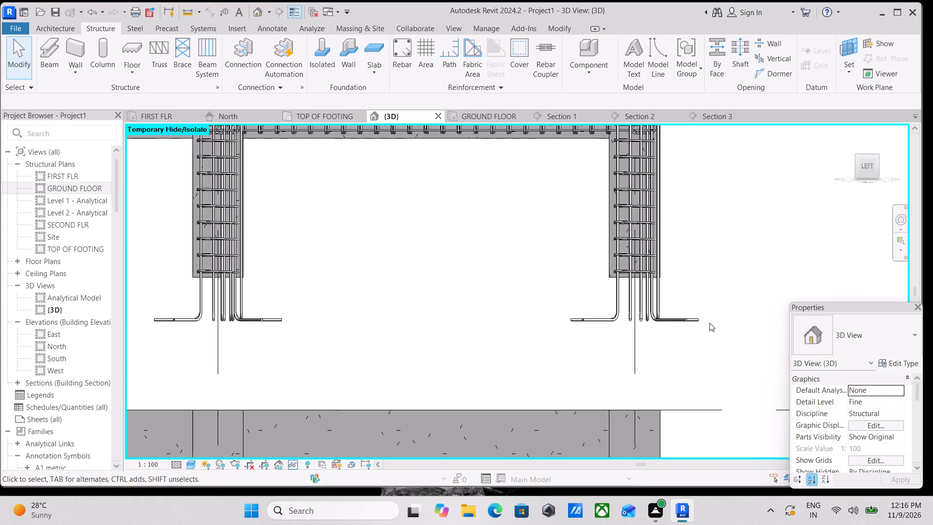
pyautogui.scroll(-7, 714, 325)
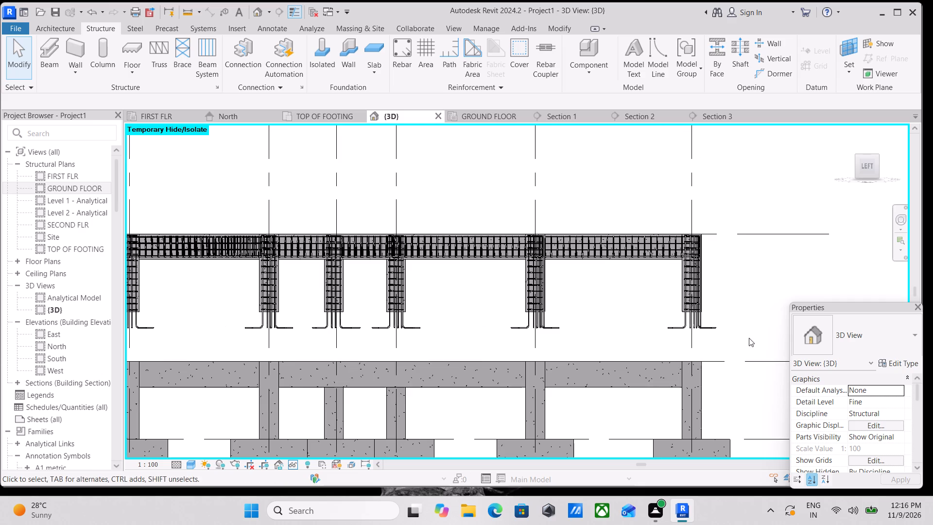
pyautogui.moveTo(749, 338); pyautogui.dragTo(466, 332)
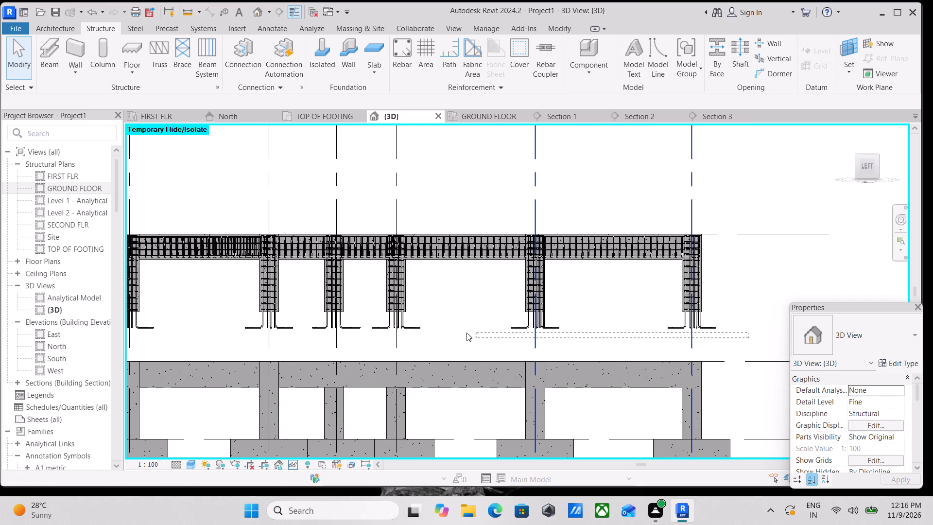
pyautogui.moveTo(466, 332); pyautogui.dragTo(120, 323)
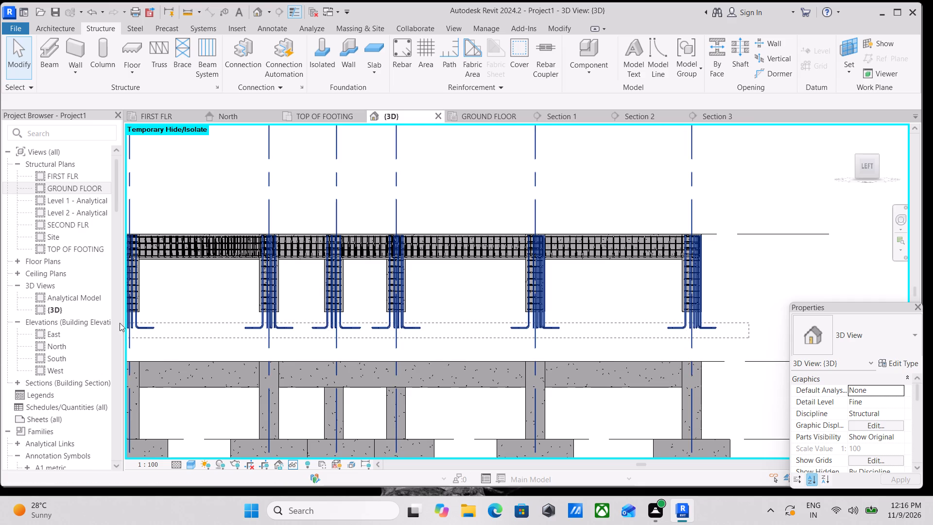
pyautogui.moveTo(120, 323); pyautogui.dragTo(43, 323)
pyautogui.scroll(-3, 351, 332)
pyautogui.moveTo(351, 332); pyautogui.dragTo(475, 342, button='middle')
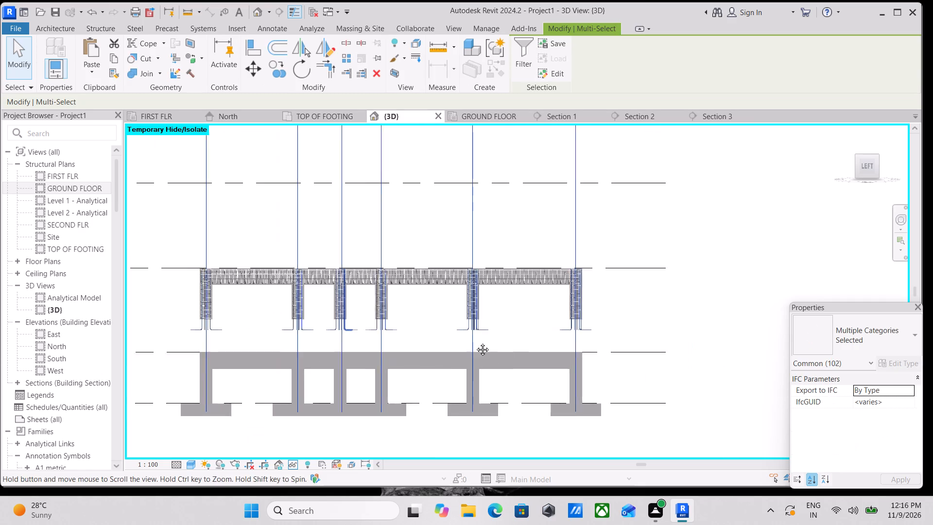
pyautogui.moveTo(475, 342); pyautogui.dragTo(578, 349, button='middle')
pyautogui.moveTo(601, 336); pyautogui.dragTo(461, 325, button='middle')
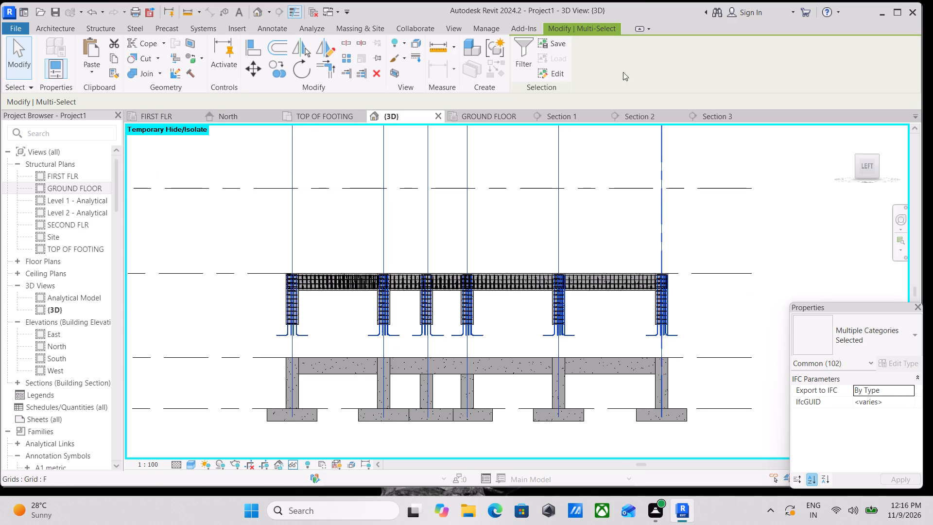
pyautogui.scroll(4, 525, 295)
pyautogui.moveTo(495, 288); pyautogui.dragTo(495, 317, button='middle')
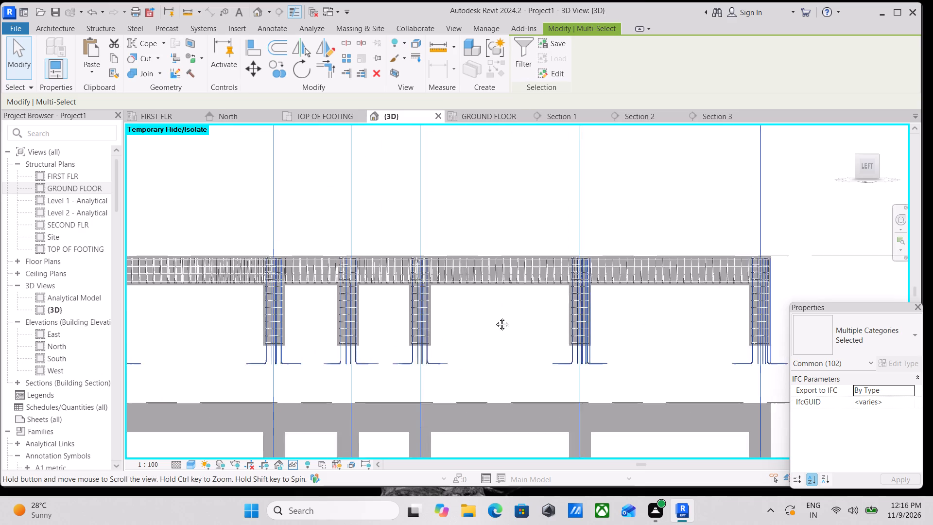
pyautogui.moveTo(495, 317); pyautogui.dragTo(514, 290, button='middle')
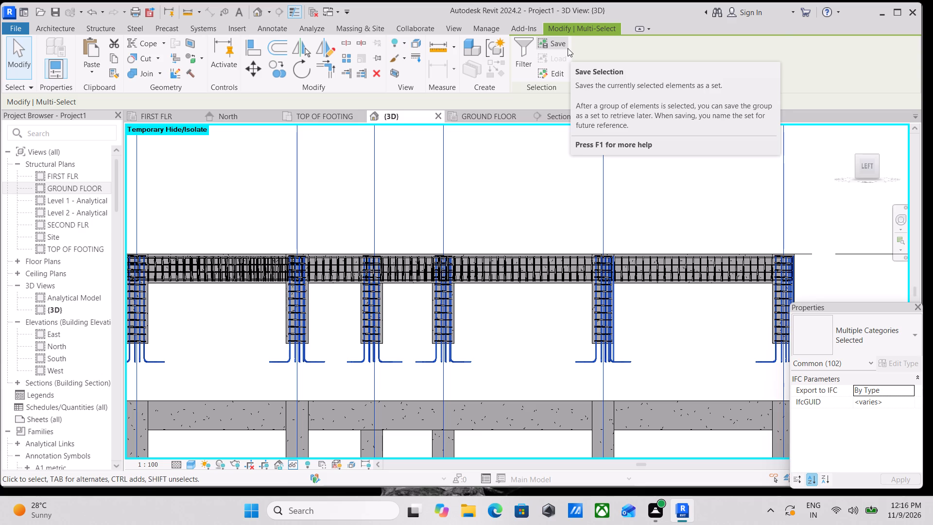
pyautogui.click(527, 60)
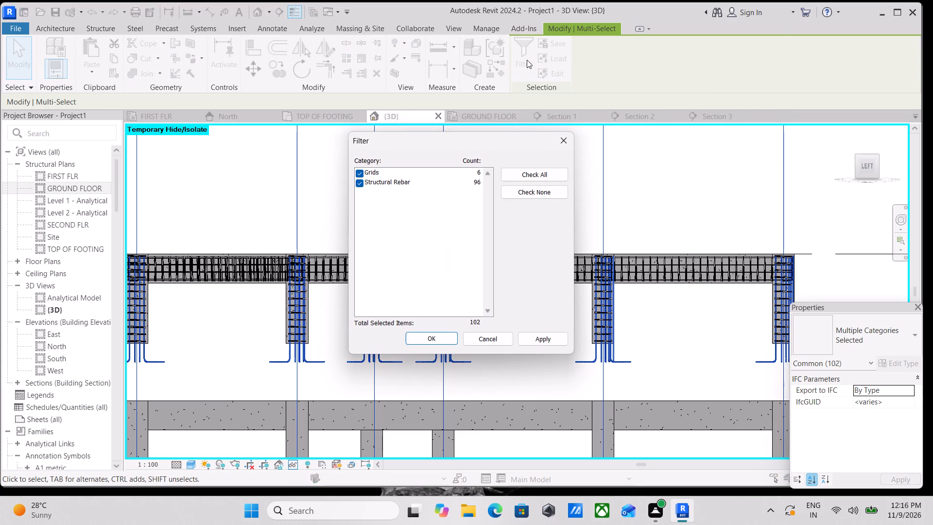
pyautogui.click(361, 170)
pyautogui.click(541, 342)
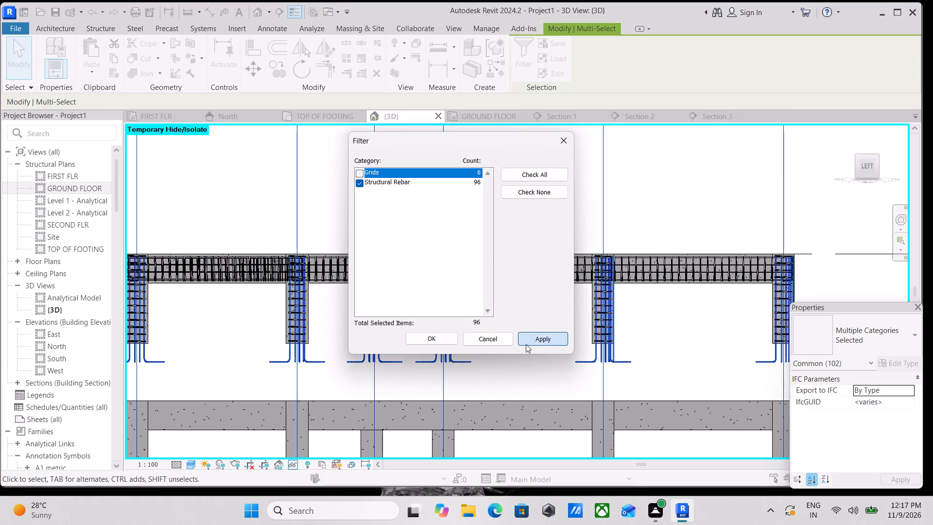
pyautogui.click(420, 337)
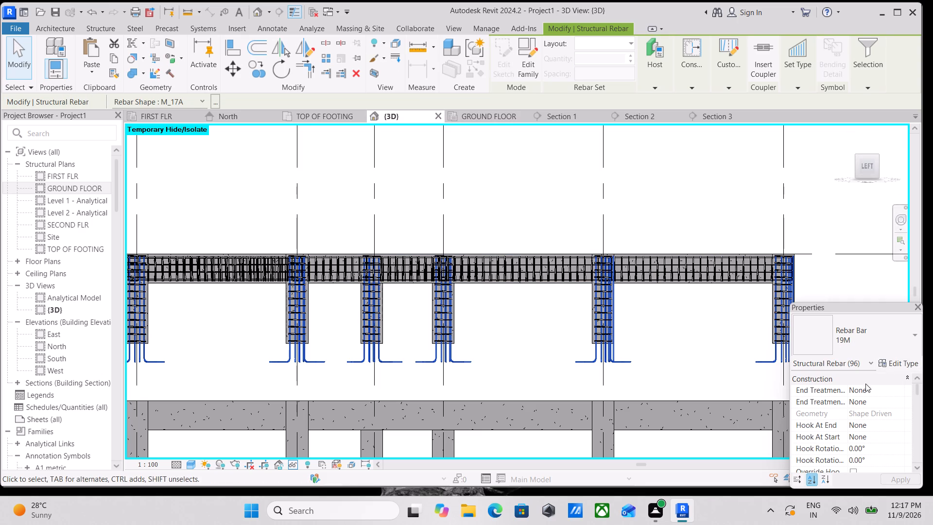
pyautogui.rightClick(674, 332)
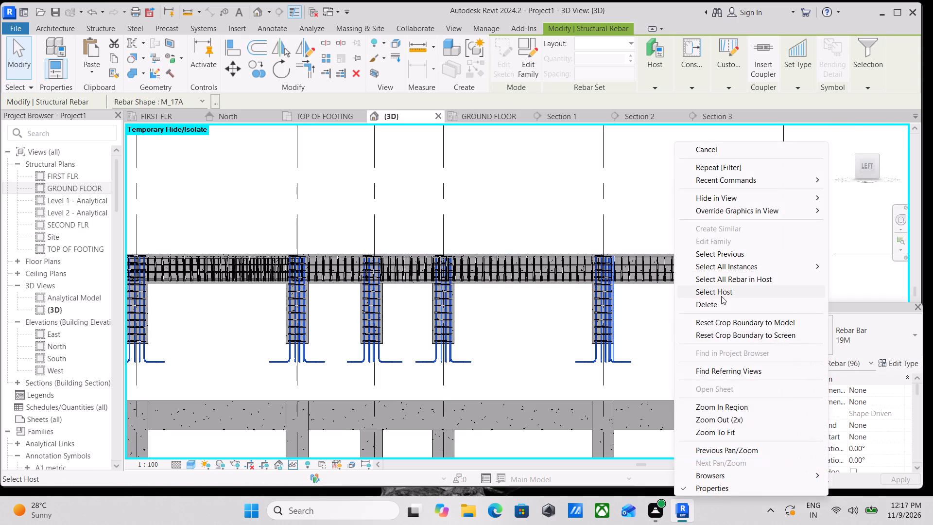
pyautogui.click(715, 299)
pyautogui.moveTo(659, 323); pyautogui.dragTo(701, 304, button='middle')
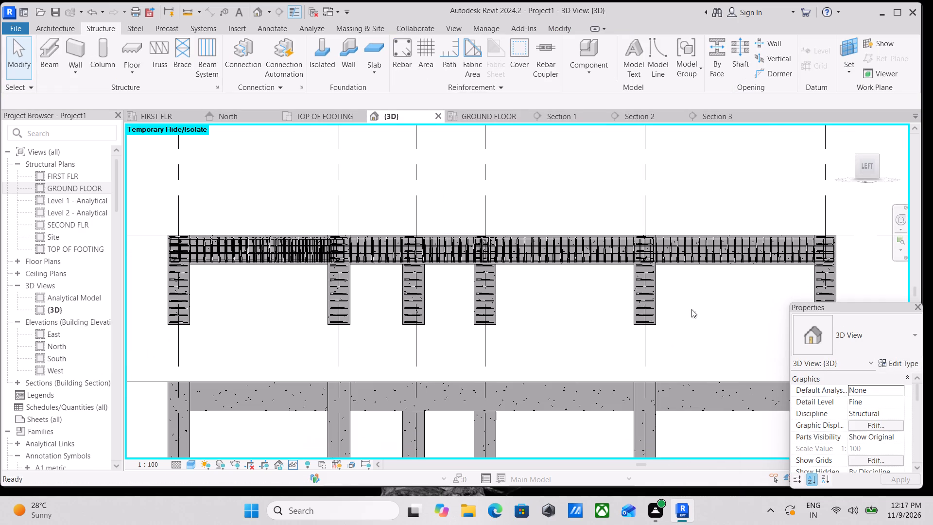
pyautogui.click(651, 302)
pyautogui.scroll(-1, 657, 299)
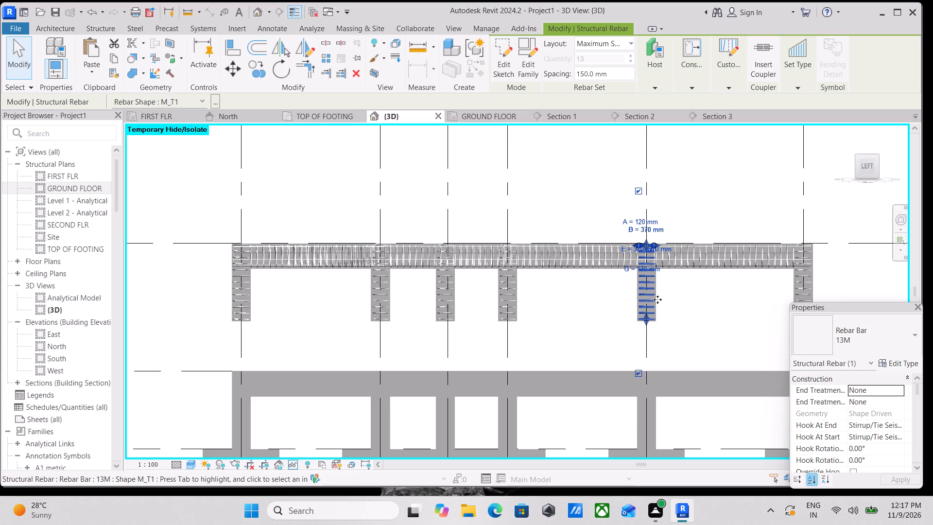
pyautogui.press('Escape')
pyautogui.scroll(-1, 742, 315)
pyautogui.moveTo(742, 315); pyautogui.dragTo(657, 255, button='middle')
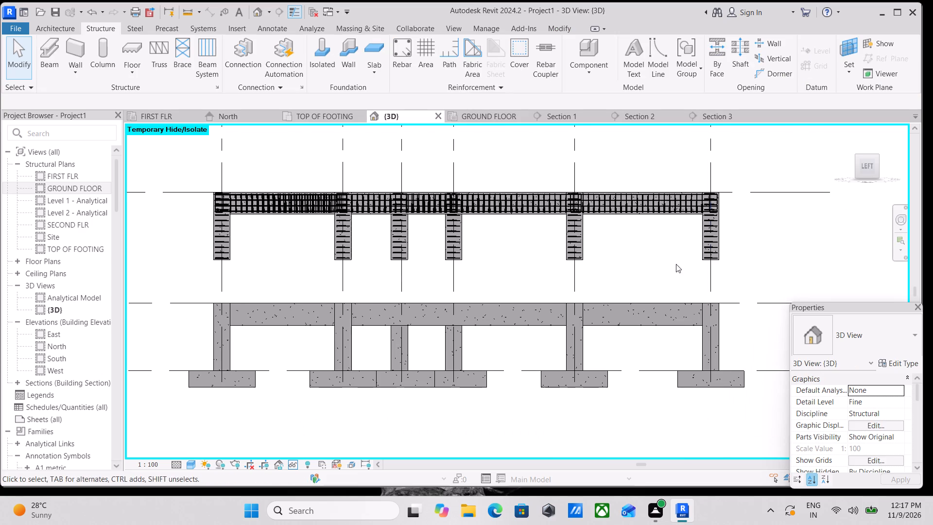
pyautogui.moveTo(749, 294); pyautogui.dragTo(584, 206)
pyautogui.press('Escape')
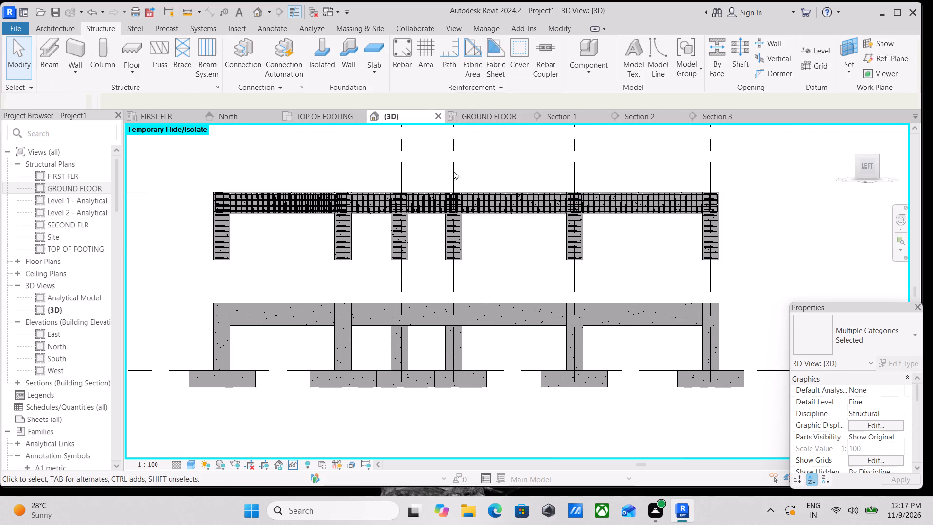
# Select the whole first-floor frame, filter the selection to Structural Rebar only, and delete those bars.
pyautogui.moveTo(201, 182); pyautogui.dragTo(581, 265)
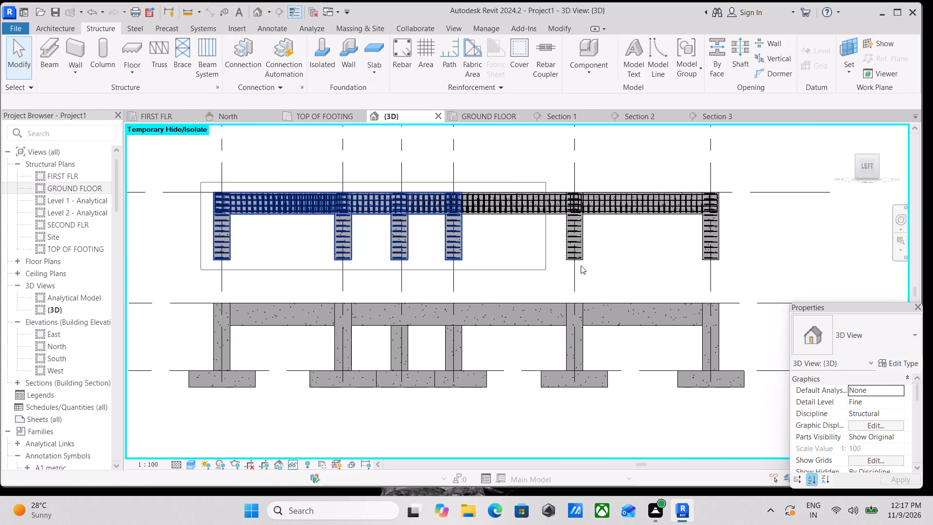
pyautogui.moveTo(581, 265); pyautogui.dragTo(743, 280)
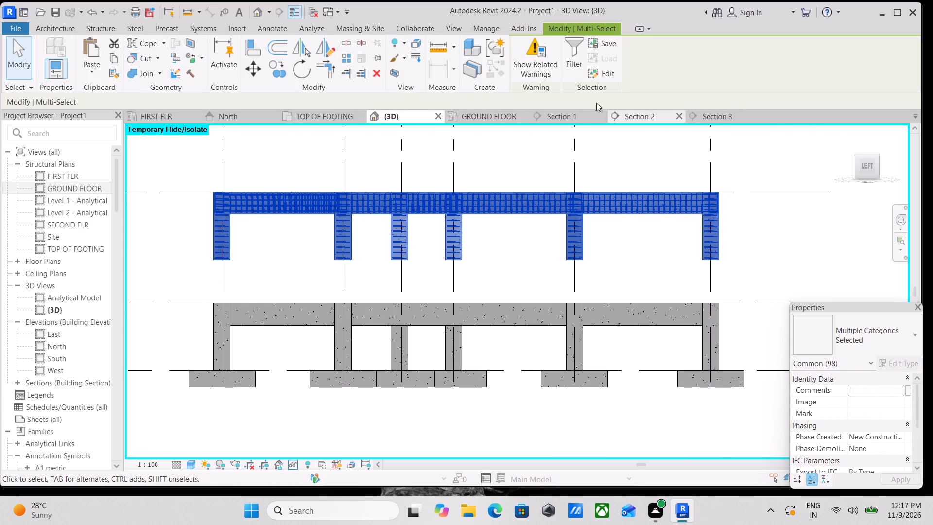
pyautogui.click(579, 68)
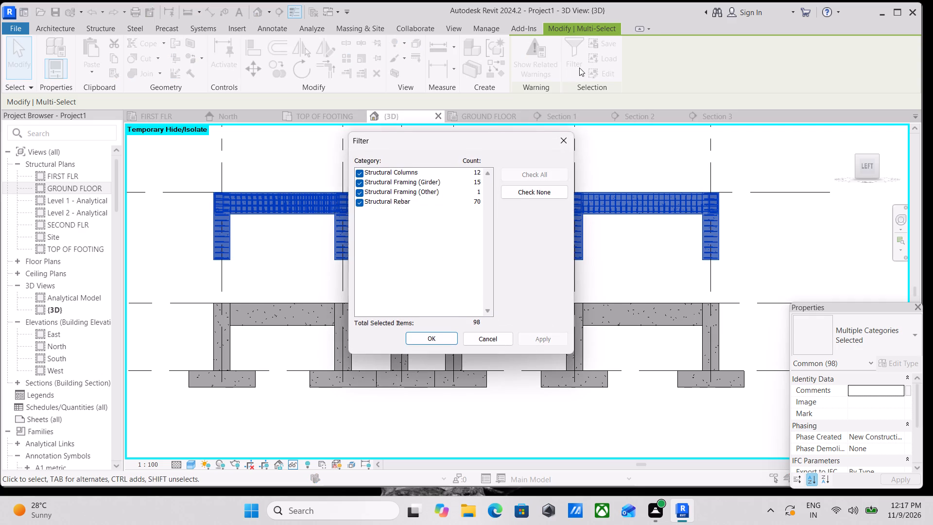
pyautogui.click(537, 187)
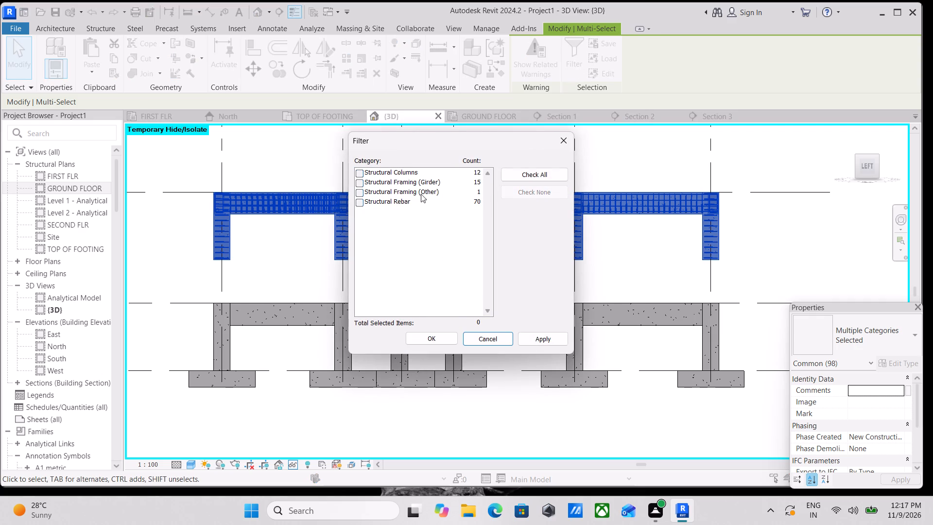
pyautogui.scroll(3, 343, 203)
pyautogui.click(357, 202)
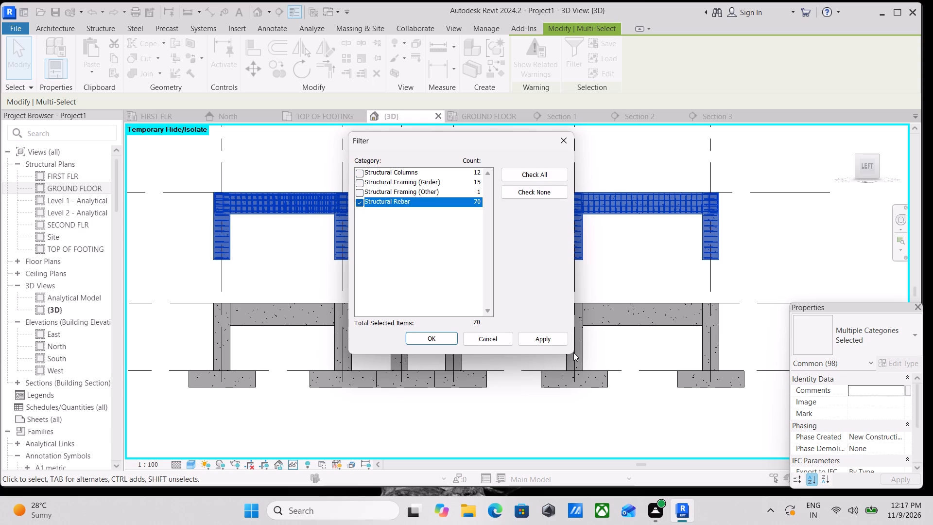
pyautogui.click(528, 338)
pyautogui.click(436, 340)
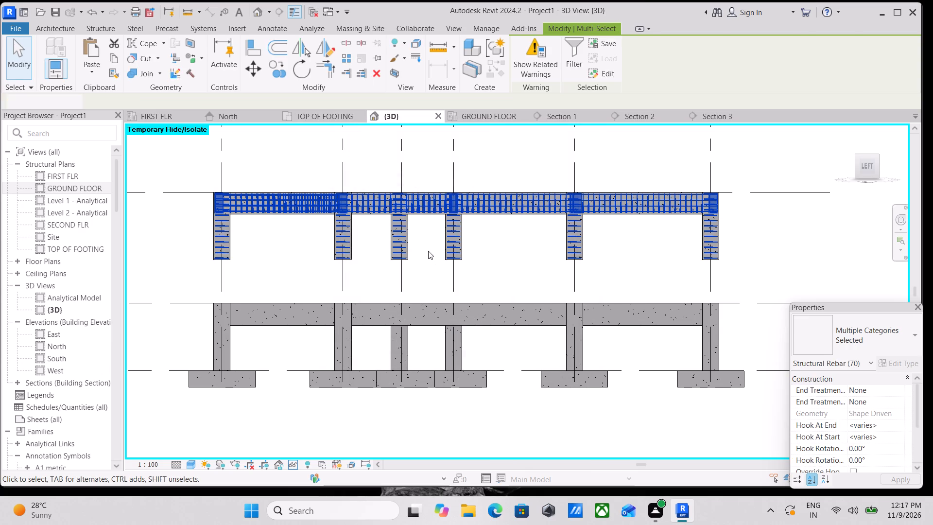
pyautogui.rightClick(508, 238)
pyautogui.click(554, 306)
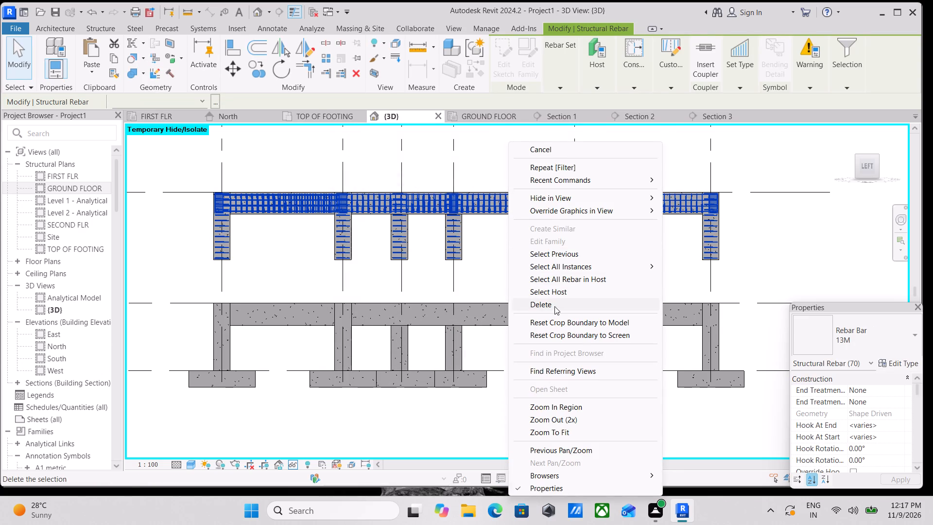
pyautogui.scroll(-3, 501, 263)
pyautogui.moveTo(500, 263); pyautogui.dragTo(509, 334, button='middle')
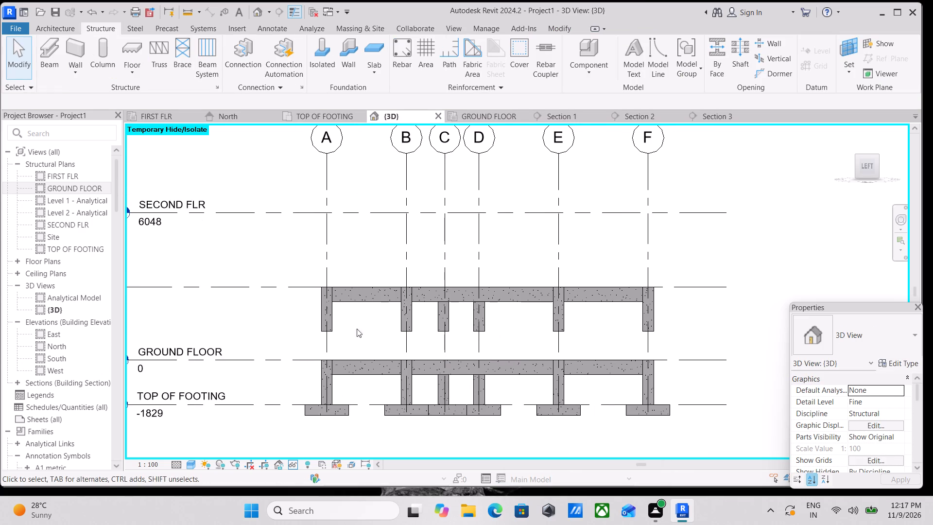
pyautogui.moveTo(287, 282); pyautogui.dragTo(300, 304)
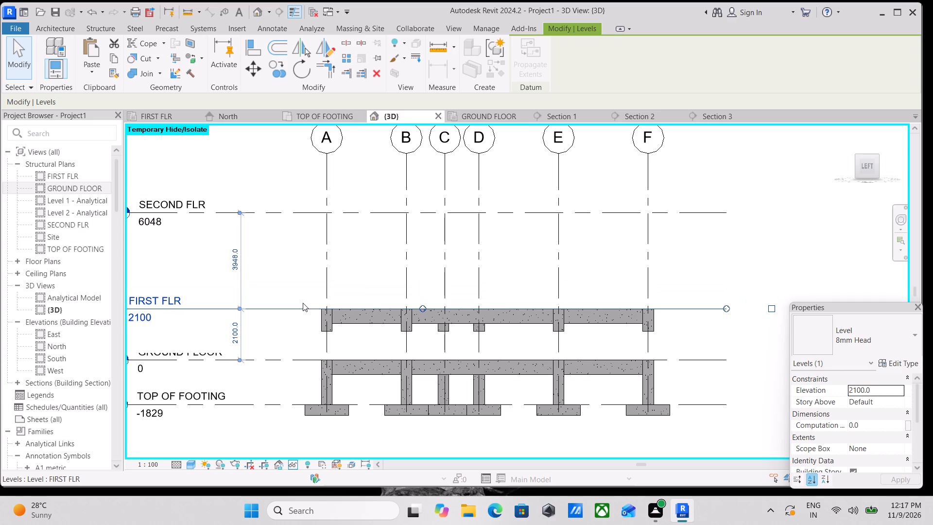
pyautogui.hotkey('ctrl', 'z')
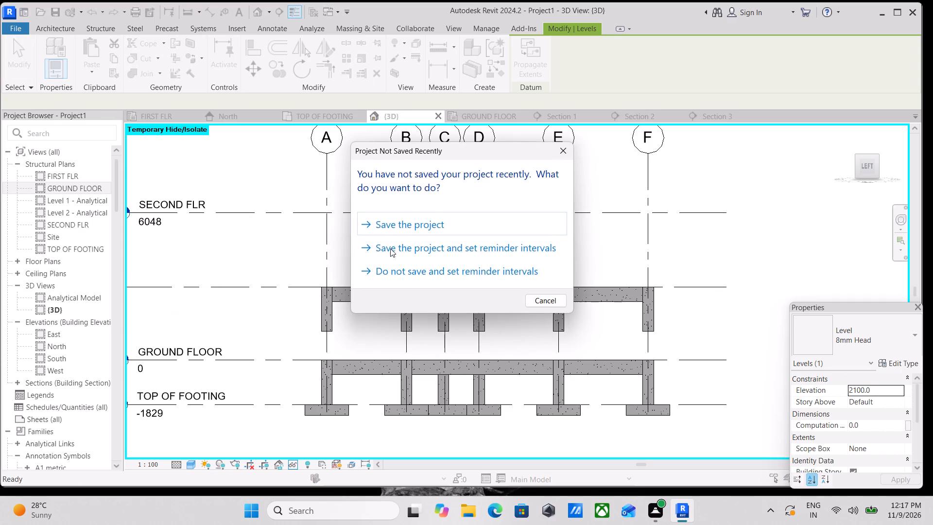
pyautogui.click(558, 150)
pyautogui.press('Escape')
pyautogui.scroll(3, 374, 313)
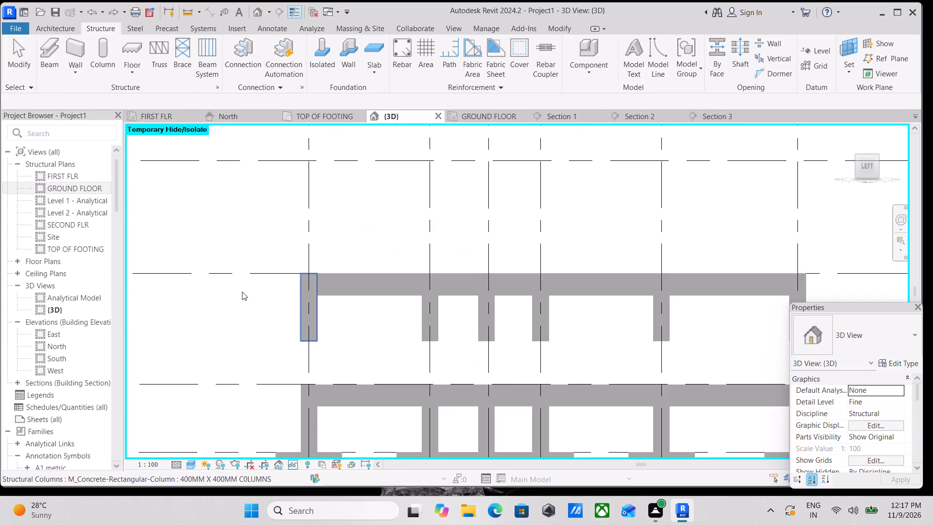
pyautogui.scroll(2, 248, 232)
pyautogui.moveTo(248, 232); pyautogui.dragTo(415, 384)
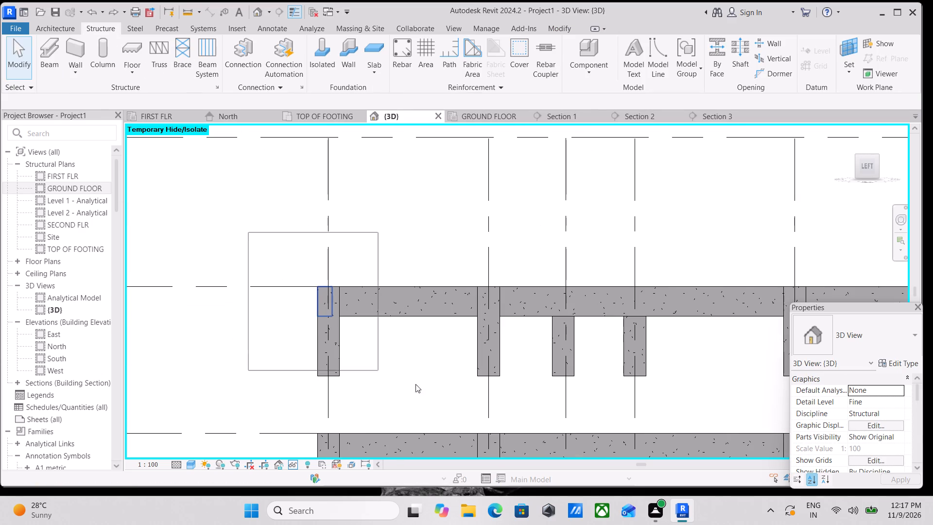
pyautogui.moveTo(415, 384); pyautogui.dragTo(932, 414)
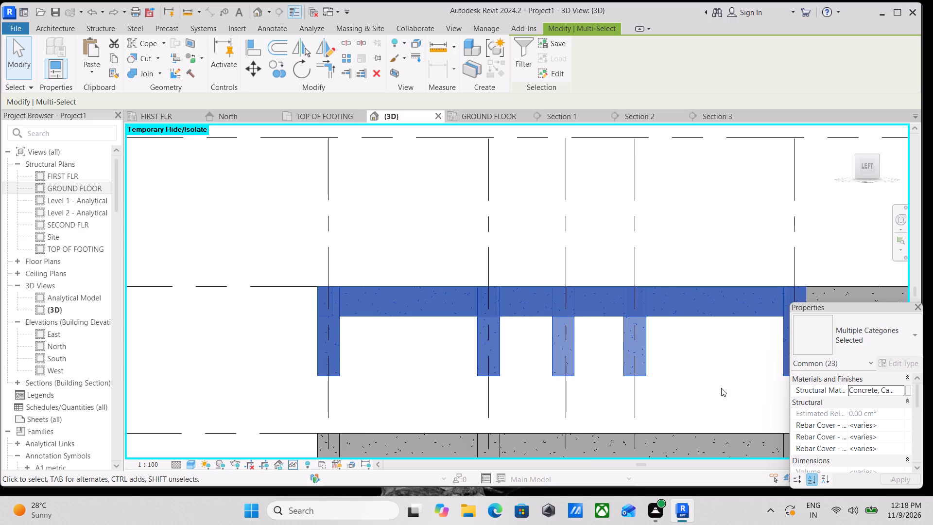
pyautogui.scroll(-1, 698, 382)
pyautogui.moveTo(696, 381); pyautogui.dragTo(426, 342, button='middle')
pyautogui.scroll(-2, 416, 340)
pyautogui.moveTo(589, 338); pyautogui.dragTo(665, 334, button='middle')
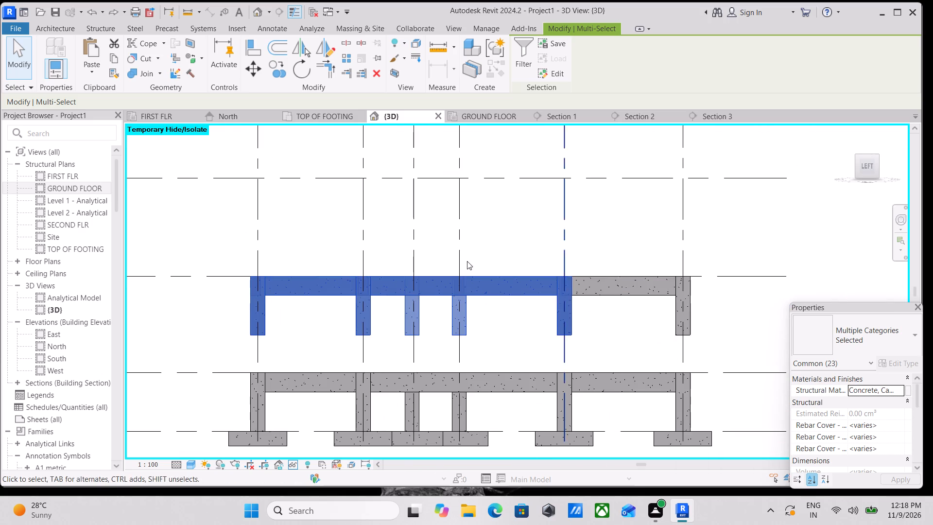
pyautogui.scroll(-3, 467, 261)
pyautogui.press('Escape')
# Select the first-floor frame, filter it to Structural Columns only, and set the columns' Base Offset to 0.
pyautogui.scroll(-2, 367, 267)
pyautogui.moveTo(291, 245); pyautogui.dragTo(386, 306)
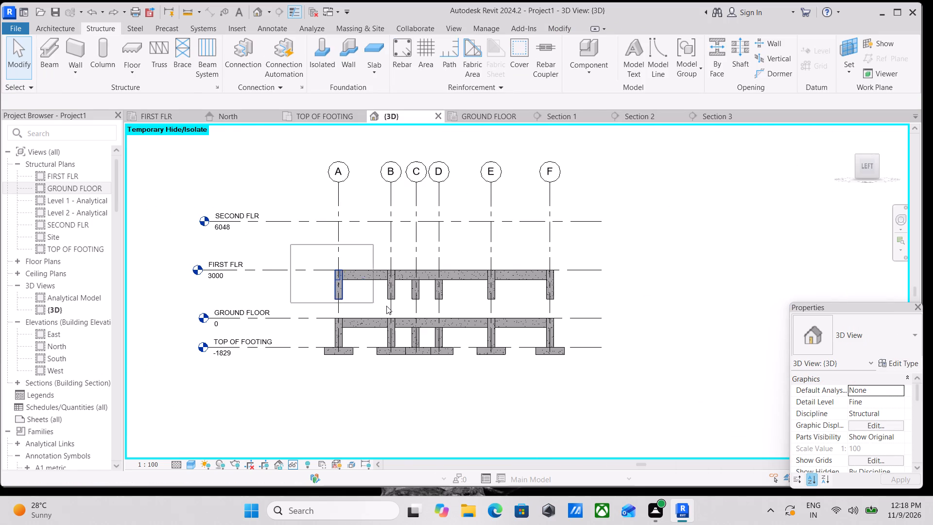
pyautogui.moveTo(386, 306); pyautogui.dragTo(591, 312)
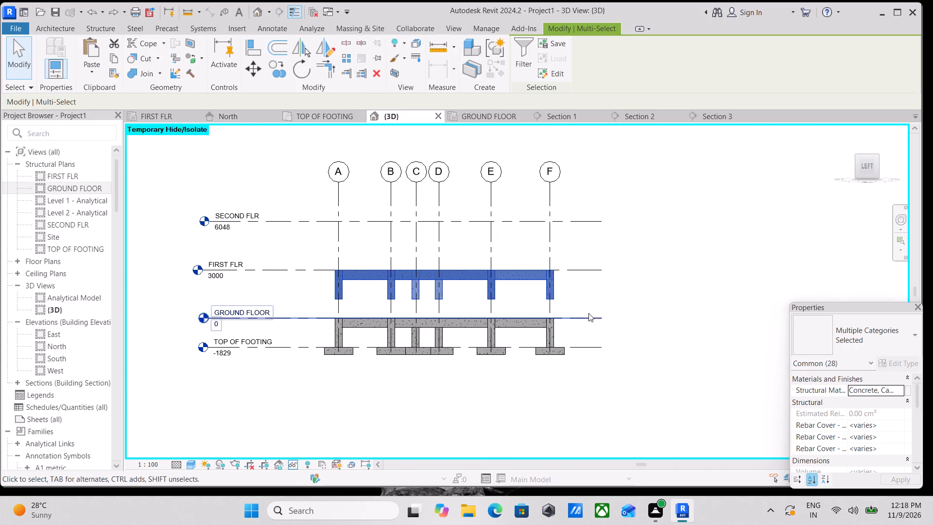
pyautogui.scroll(2, 588, 313)
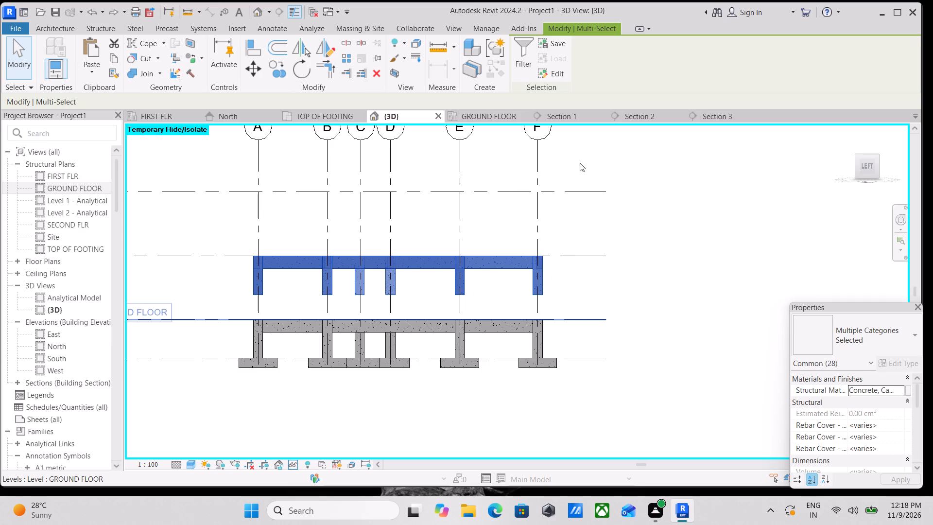
pyautogui.click(520, 60)
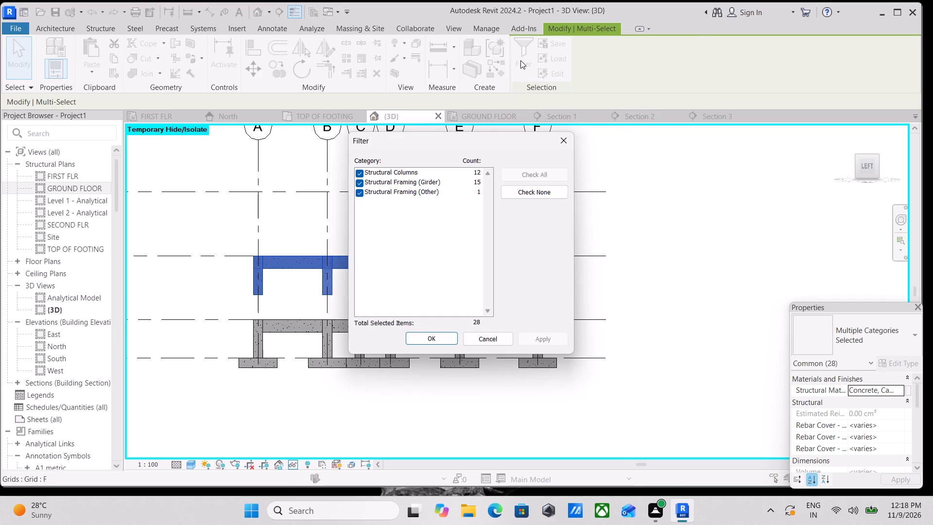
pyautogui.click(359, 179)
pyautogui.click(362, 189)
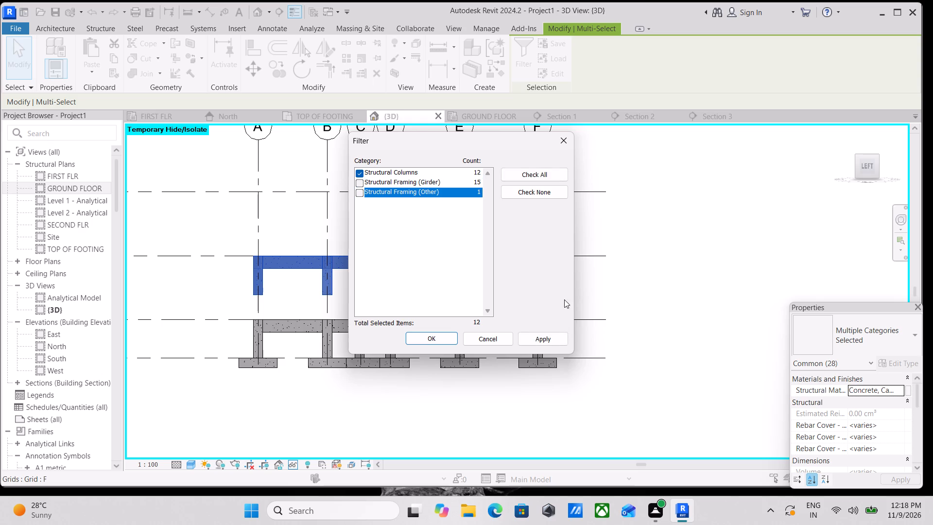
pyautogui.click(550, 337)
pyautogui.click(440, 340)
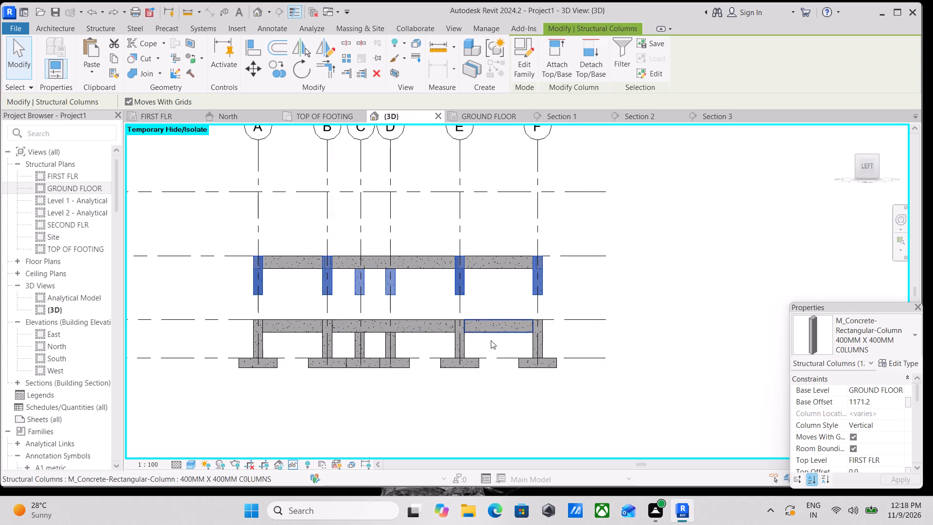
pyautogui.click(886, 401)
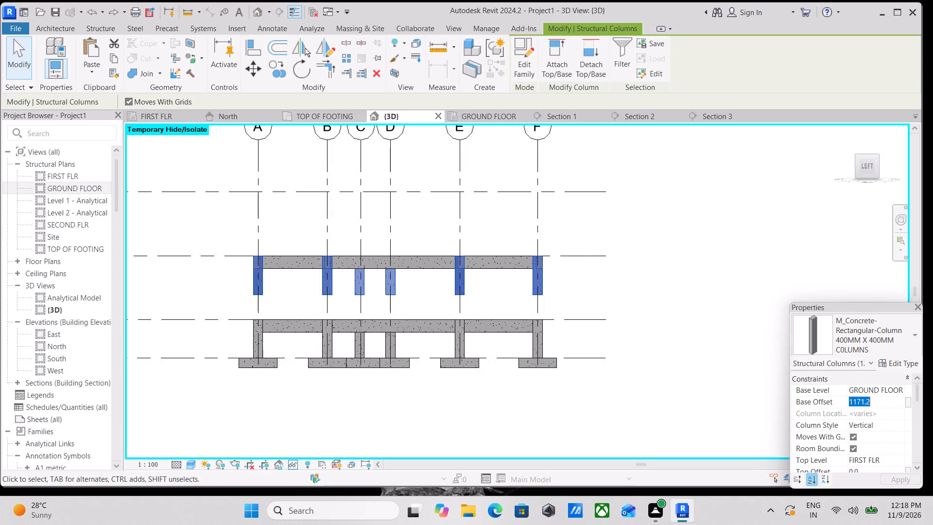
pyautogui.press('0')
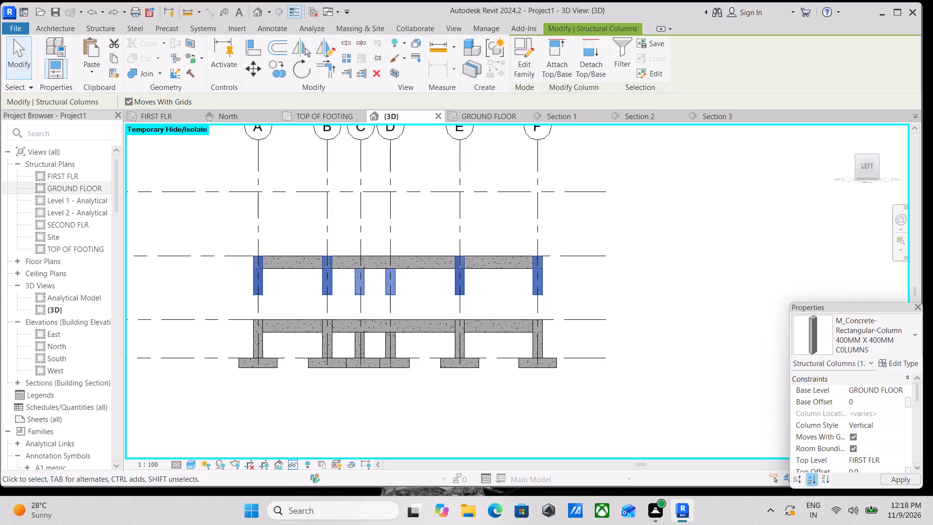
pyautogui.press('Return')
# Examine the two-storey concrete frame in the left view and from several 3D angles, checking the first-floor columns against the ground-floor beams.
pyautogui.scroll(4, 613, 343)
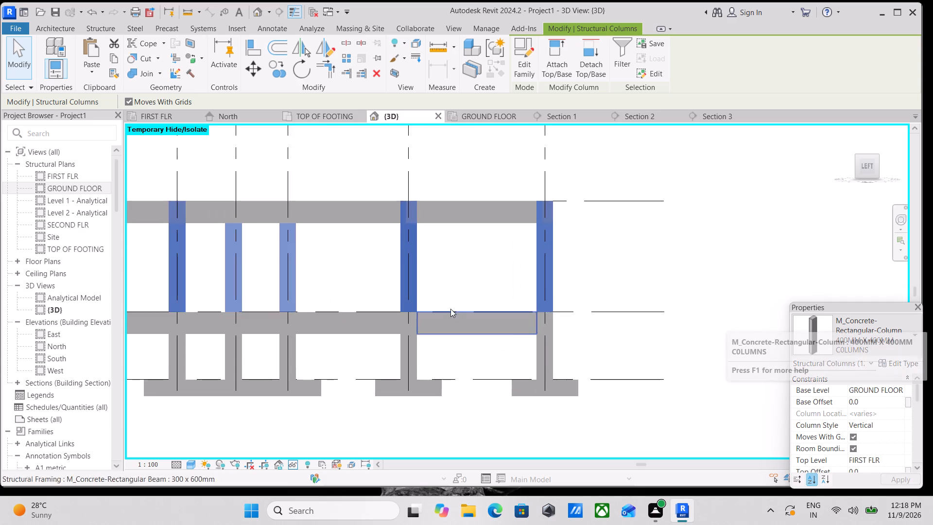
pyautogui.scroll(-3, 475, 275)
pyautogui.moveTo(475, 275); pyautogui.dragTo(492, 303, button='middle')
pyautogui.scroll(-3, 481, 290)
pyautogui.moveTo(478, 291); pyautogui.dragTo(480, 333, button='middle')
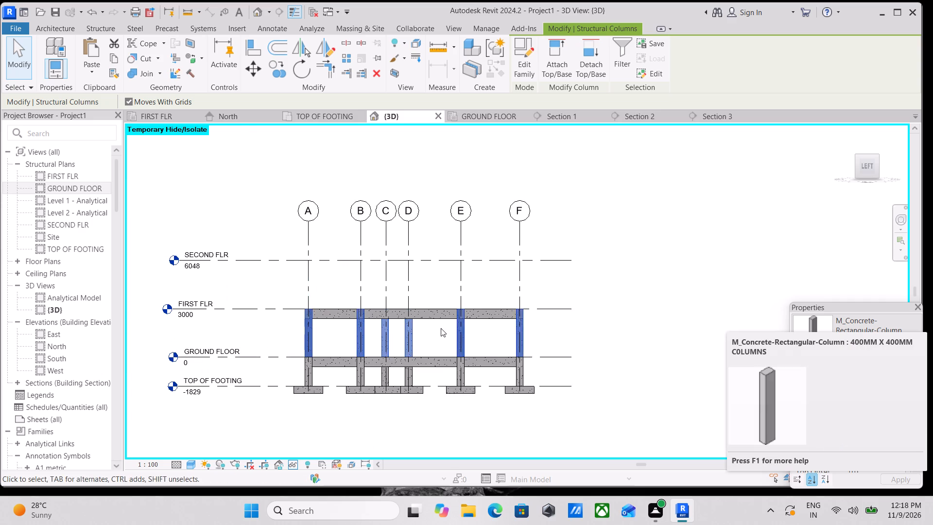
pyautogui.scroll(4, 441, 328)
pyautogui.scroll(-2, 457, 343)
pyautogui.moveTo(457, 343); pyautogui.dragTo(503, 371, button='middle')
pyautogui.press('Escape')
pyautogui.scroll(-3, 482, 369)
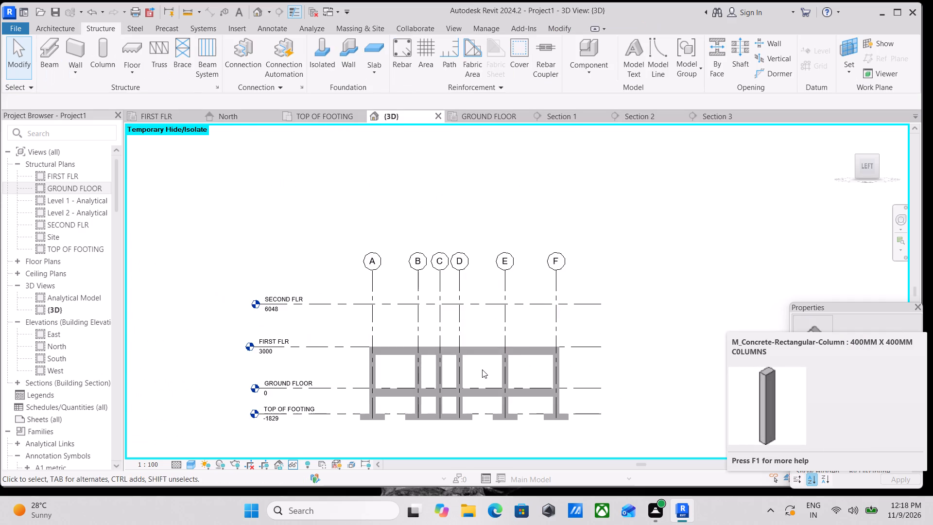
pyautogui.keyDown('shift'); pyautogui.moveTo(455, 311); pyautogui.dragTo(320, 352, button='middle'); pyautogui.keyUp('shift')
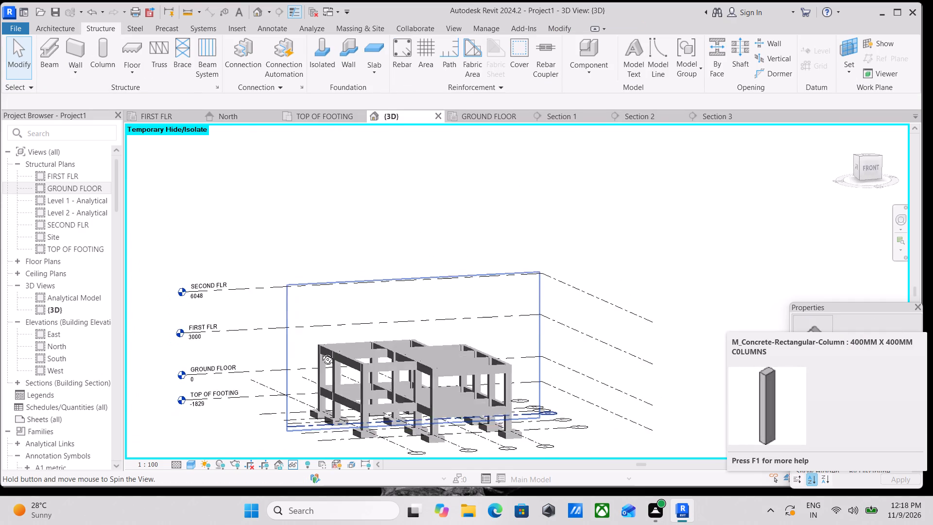
pyautogui.keyDown('shift'); pyautogui.moveTo(320, 352); pyautogui.dragTo(316, 356, button='middle'); pyautogui.keyUp('shift')
pyautogui.keyDown('shift'); pyautogui.moveTo(398, 374); pyautogui.dragTo(590, 418, button='middle'); pyautogui.keyUp('shift')
pyautogui.keyDown('shift'); pyautogui.scroll(3, 577, 414); pyautogui.keyUp('shift')
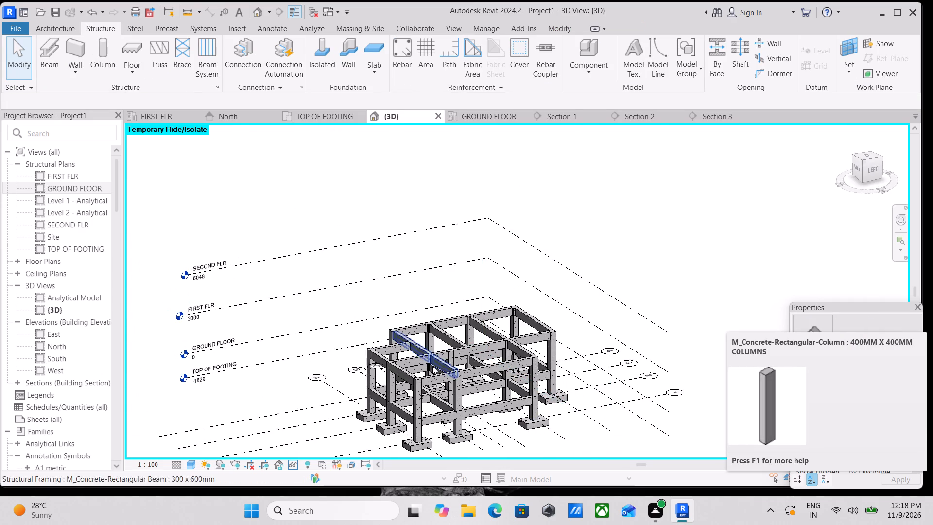
pyautogui.keyDown('shift'); pyautogui.moveTo(432, 366); pyautogui.dragTo(594, 360, button='middle'); pyautogui.keyUp('shift')
pyautogui.keyDown('shift'); pyautogui.scroll(2, 586, 366); pyautogui.keyUp('shift')
pyautogui.keyDown('shift'); pyautogui.moveTo(438, 381); pyautogui.dragTo(530, 416, button='middle'); pyautogui.keyUp('shift')
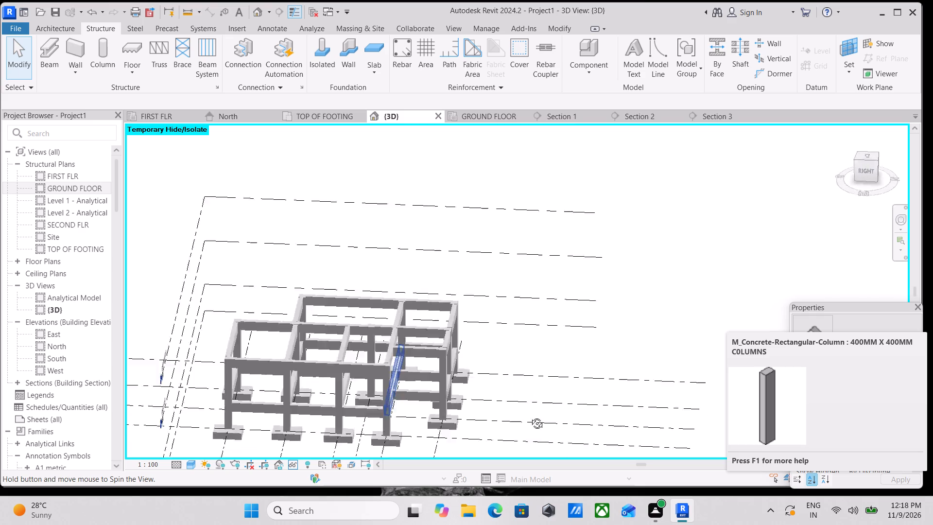
pyautogui.keyDown('shift'); pyautogui.moveTo(530, 416); pyautogui.dragTo(248, 355, button='middle'); pyautogui.keyUp('shift')
pyautogui.keyDown('shift'); pyautogui.moveTo(380, 390); pyautogui.dragTo(339, 383, button='middle'); pyautogui.keyUp('shift')
pyautogui.scroll(2, 433, 407)
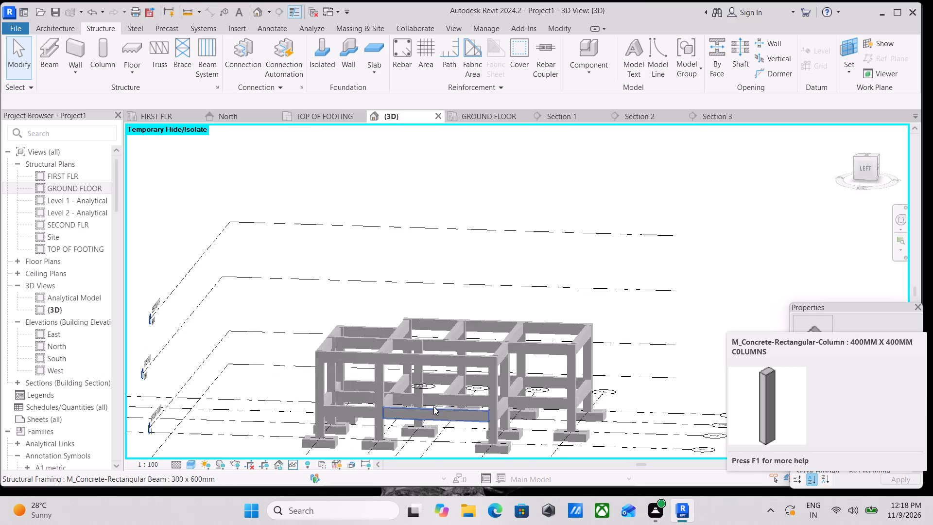
pyautogui.scroll(2, 433, 406)
pyautogui.keyDown('shift'); pyautogui.moveTo(491, 360); pyautogui.dragTo(515, 369, button='middle'); pyautogui.keyUp('shift')
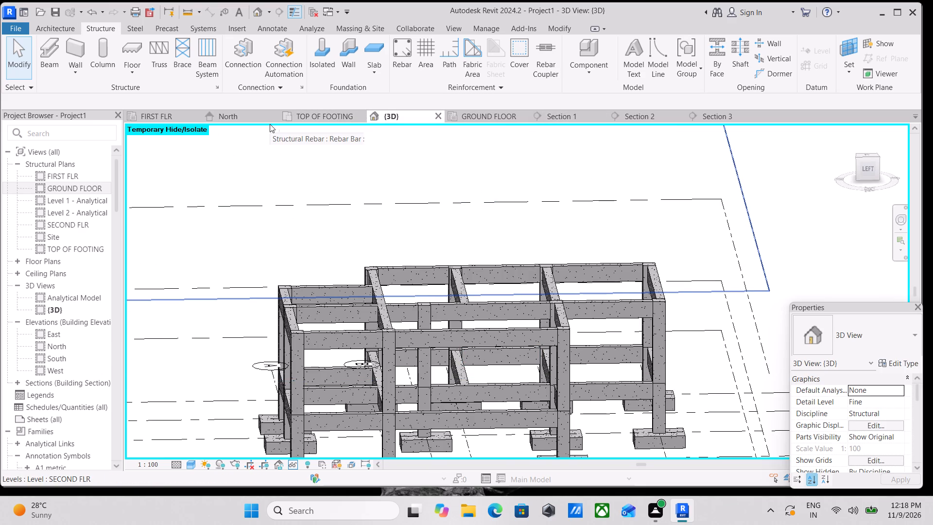
pyautogui.scroll(4, 521, 388)
pyautogui.scroll(-6, 481, 346)
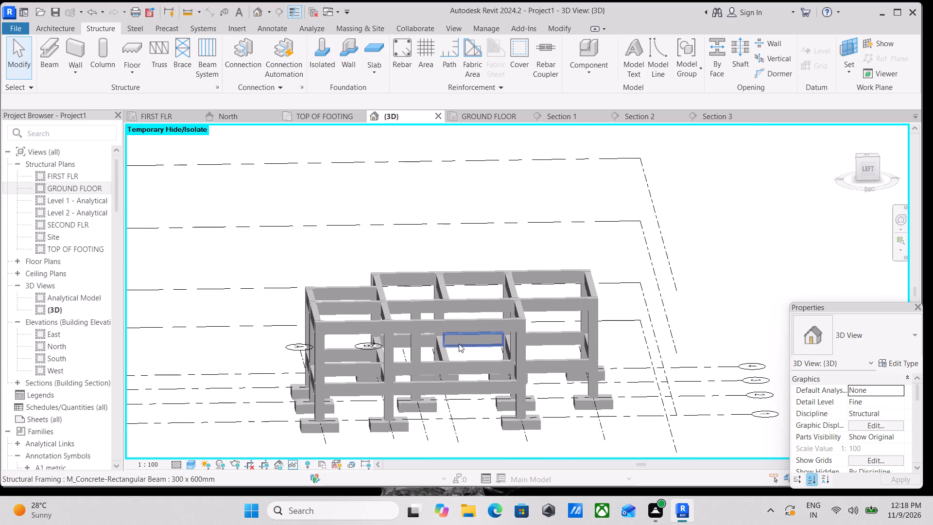
pyautogui.moveTo(459, 344); pyautogui.dragTo(440, 310, button='middle')
pyautogui.scroll(-1, 505, 342)
pyautogui.moveTo(505, 342); pyautogui.dragTo(453, 371, button='middle')
pyautogui.scroll(-2, 382, 340)
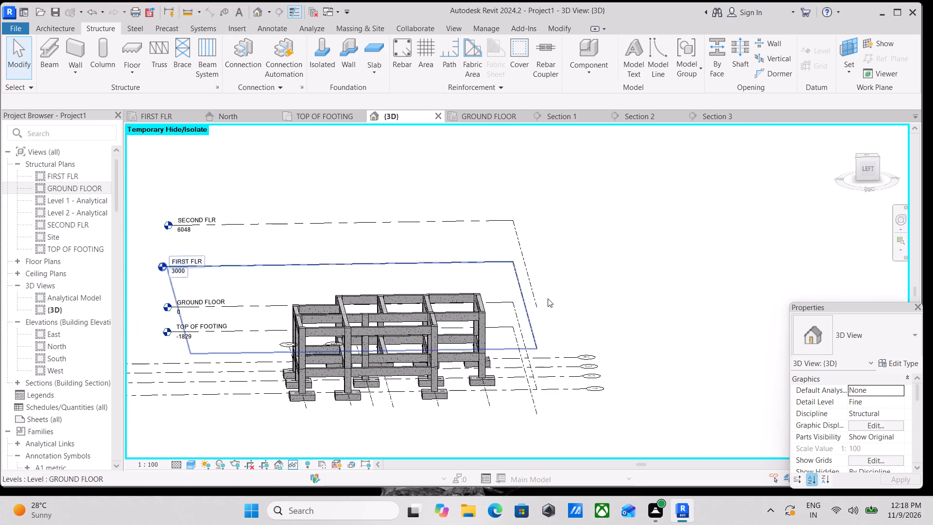
# Examine the two-storey concrete frame in the 3D view, close up and from higher angles, checking its beam and column layout.
pyautogui.scroll(3, 356, 367)
pyautogui.scroll(4, 413, 343)
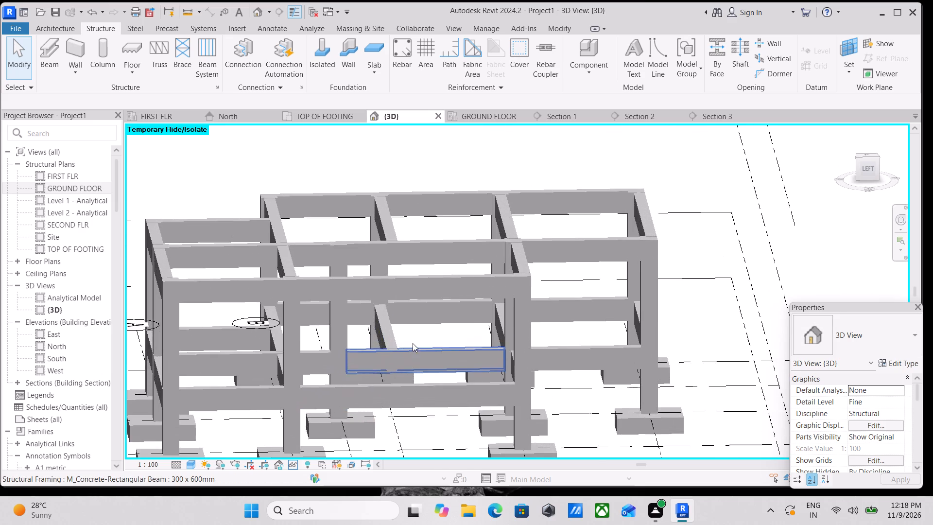
pyautogui.scroll(-3, 416, 342)
pyautogui.scroll(-1, 435, 381)
pyautogui.keyDown('shift'); pyautogui.moveTo(405, 362); pyautogui.dragTo(423, 434, button='middle'); pyautogui.keyUp('shift')
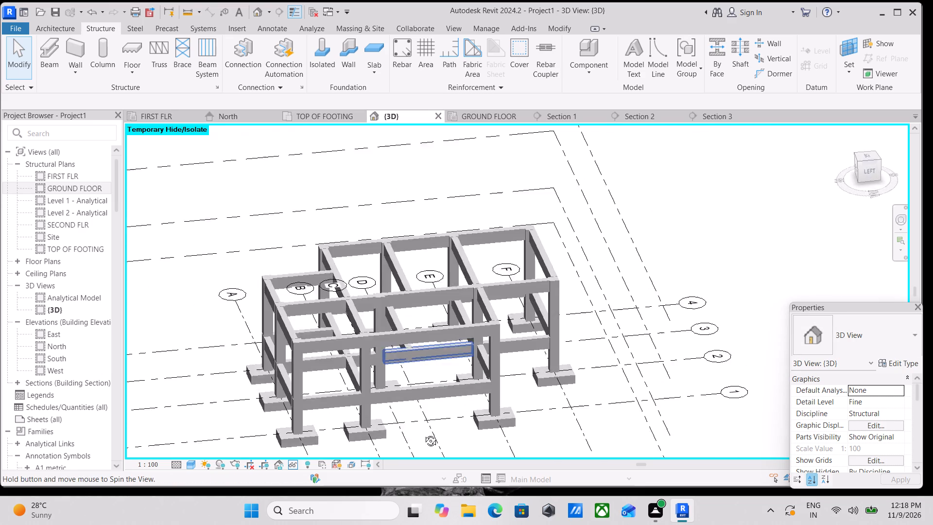
pyautogui.keyDown('shift'); pyautogui.moveTo(423, 434); pyautogui.dragTo(427, 453, button='middle'); pyautogui.keyUp('shift')
pyautogui.keyDown('shift'); pyautogui.moveTo(460, 358); pyautogui.dragTo(447, 417, button='middle'); pyautogui.keyUp('shift')
pyautogui.scroll(1, 447, 417)
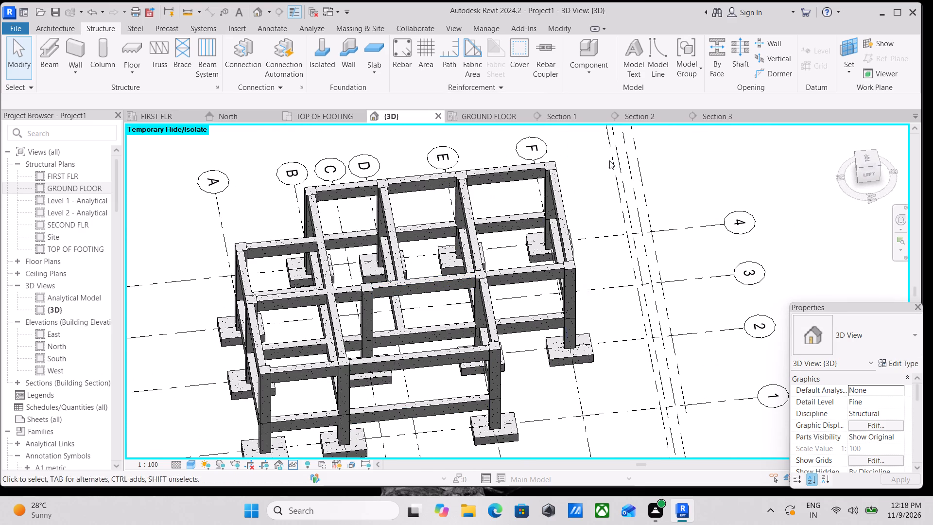
# Look through Section 2 and Section 3, and bring up the frame layout in the FIRST FLR structural plan.
pyautogui.click(649, 119)
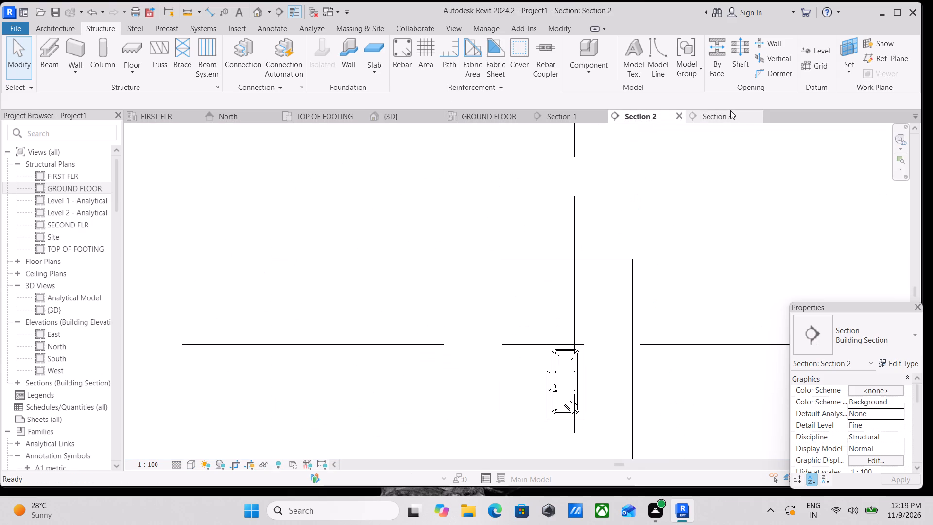
pyautogui.click(720, 115)
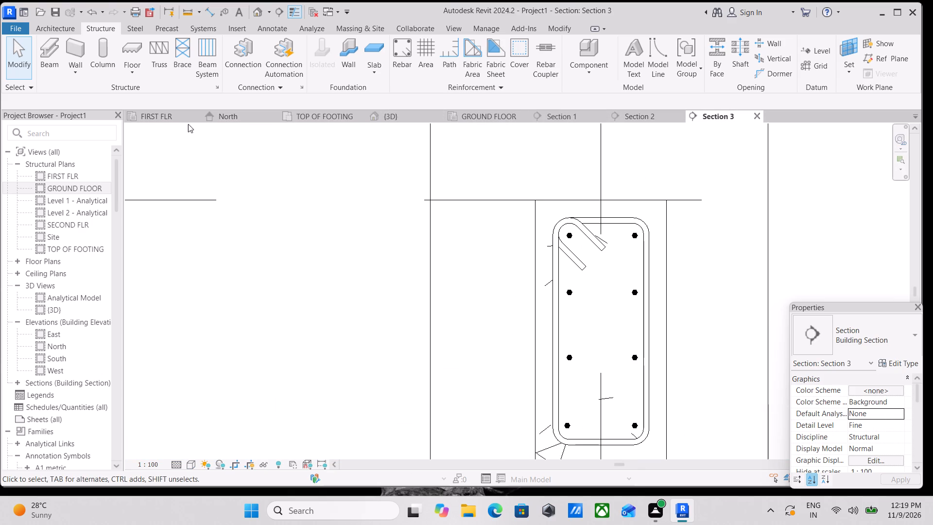
pyautogui.click(171, 119)
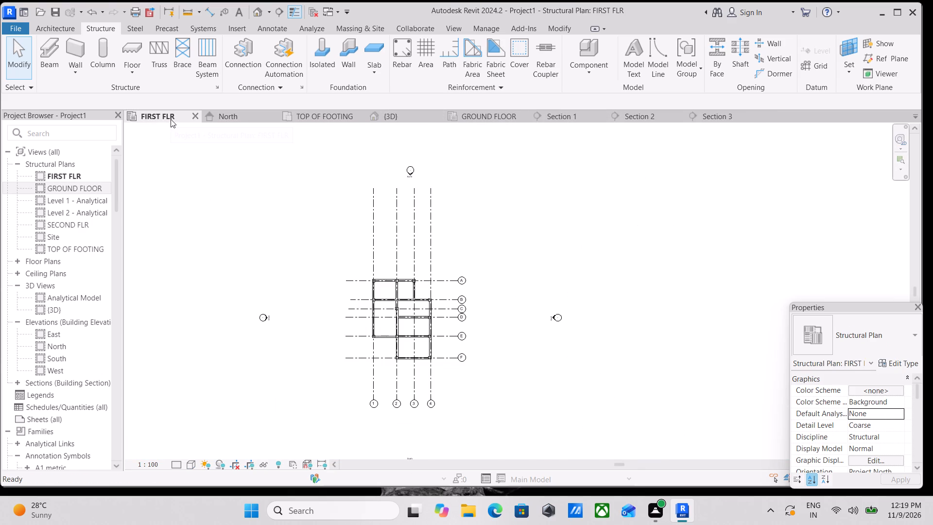
pyautogui.scroll(4, 392, 324)
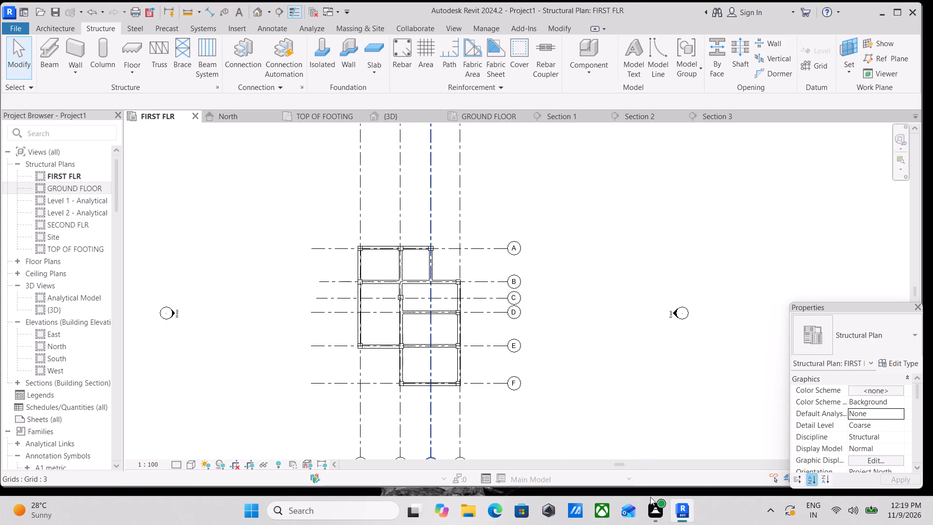
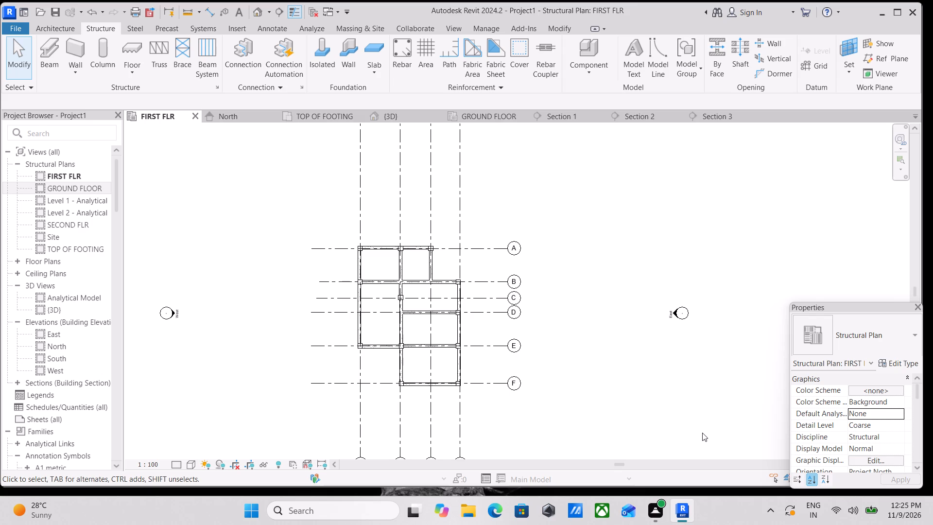
# Examine the column and beam layout in the FIRST FLR plan, and the two-storey frame from several 3D angles.
pyautogui.scroll(3, 610, 283)
pyautogui.scroll(-1, 581, 281)
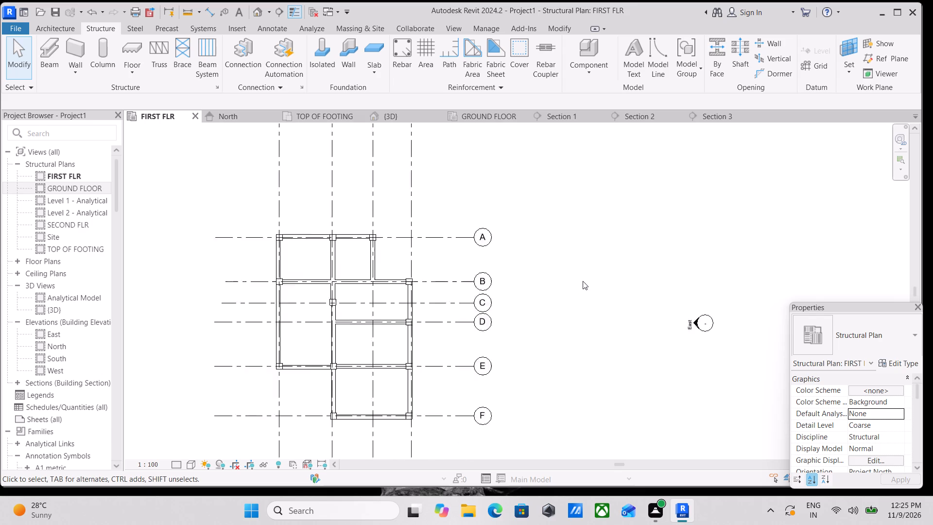
pyautogui.scroll(-2, 583, 281)
pyautogui.moveTo(583, 281); pyautogui.dragTo(716, 285, button='middle')
pyautogui.moveTo(473, 247); pyautogui.dragTo(549, 292, button='middle')
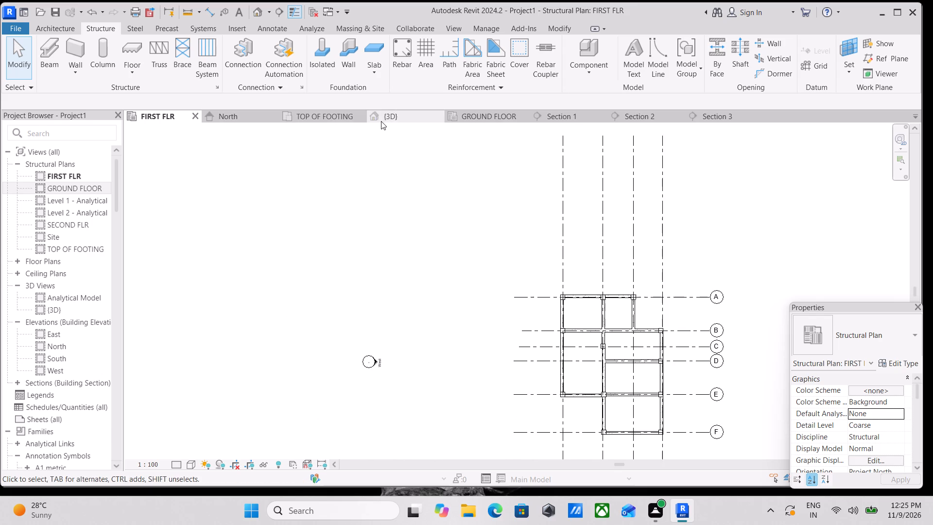
pyautogui.click(382, 120)
pyautogui.scroll(4, 495, 285)
pyautogui.scroll(-4, 495, 285)
pyautogui.moveTo(495, 285); pyautogui.dragTo(541, 185, button='middle')
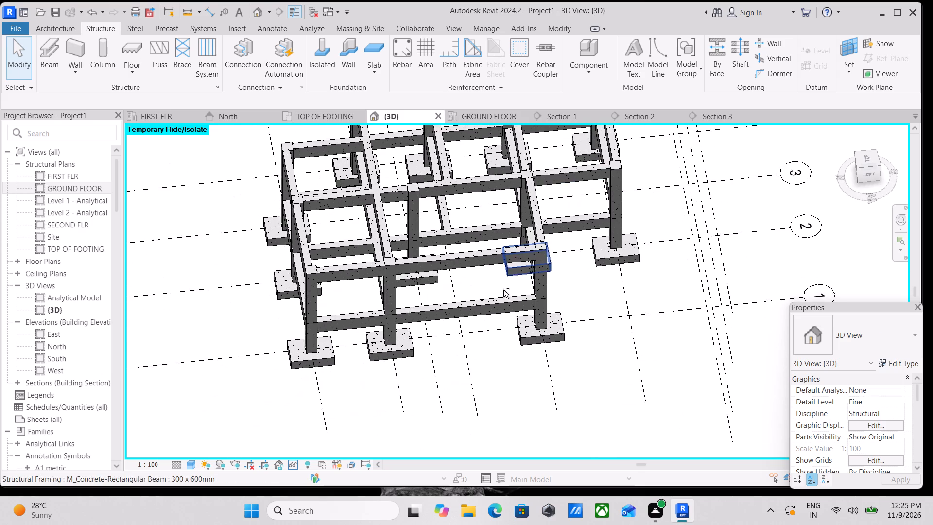
pyautogui.keyDown('shift'); pyautogui.moveTo(503, 290); pyautogui.dragTo(580, 136, button='middle'); pyautogui.keyUp('shift')
pyautogui.scroll(1, 497, 218)
pyautogui.moveTo(497, 218); pyautogui.dragTo(638, 236, button='middle')
pyautogui.scroll(1, 534, 252)
pyautogui.moveTo(427, 227); pyautogui.dragTo(564, 299, button='middle')
pyautogui.keyDown('shift'); pyautogui.moveTo(551, 300); pyautogui.dragTo(474, 276, button='middle'); pyautogui.keyUp('shift')
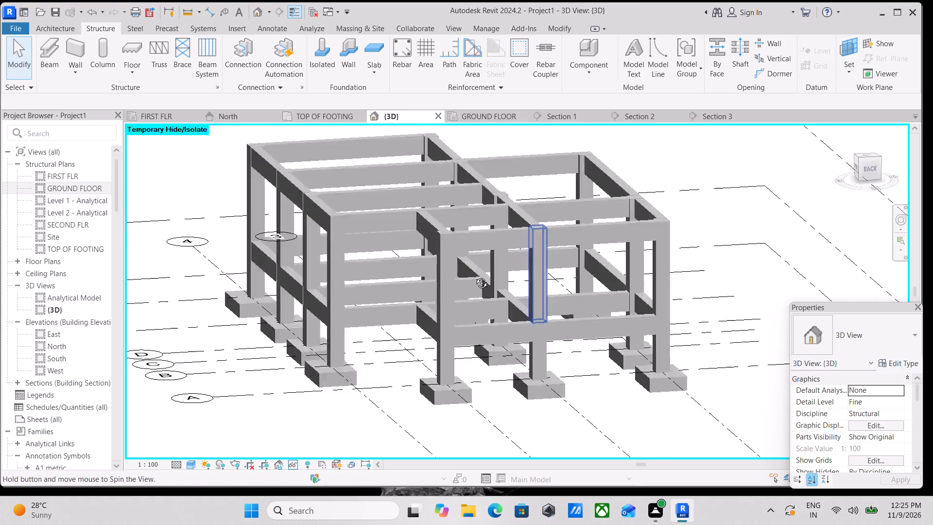
pyautogui.keyDown('shift'); pyautogui.moveTo(474, 276); pyautogui.dragTo(430, 270, button='middle'); pyautogui.keyUp('shift')
pyautogui.keyDown('shift'); pyautogui.scroll(-4, 430, 270); pyautogui.keyUp('shift')
pyautogui.moveTo(475, 276); pyautogui.dragTo(479, 322, button='middle')
pyautogui.keyDown('shift'); pyautogui.moveTo(539, 332); pyautogui.dragTo(508, 346, button='middle'); pyautogui.keyUp('shift')
pyautogui.scroll(2, 506, 347)
pyautogui.moveTo(566, 358); pyautogui.dragTo(566, 367, button='middle')
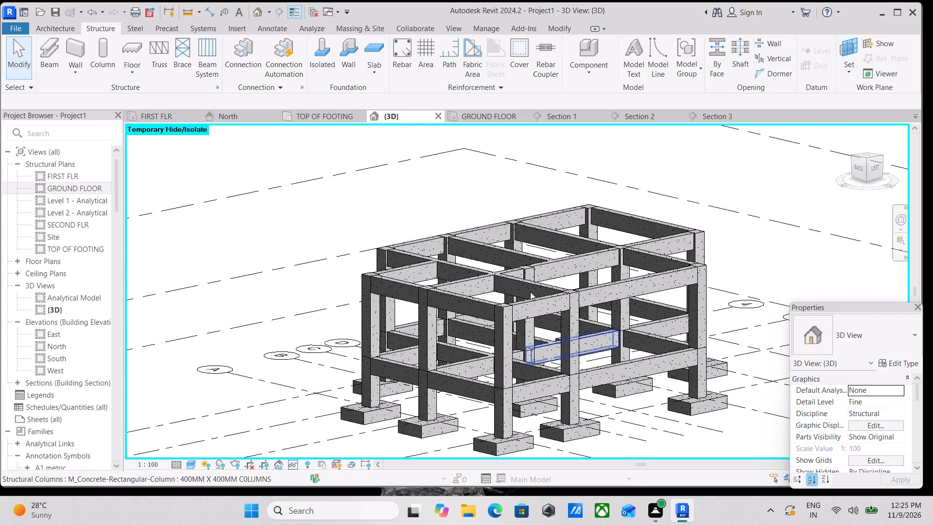
pyautogui.scroll(3, 414, 328)
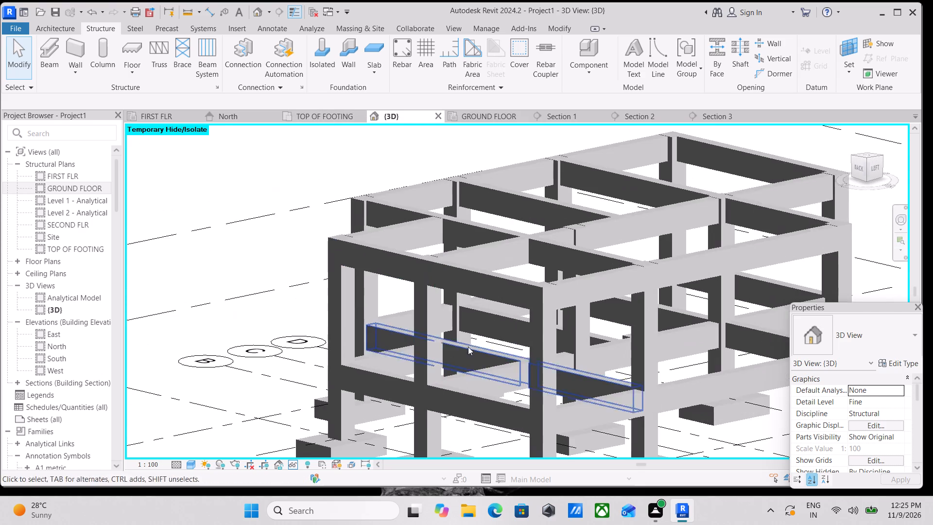
pyautogui.moveTo(469, 339); pyautogui.dragTo(470, 377, button='middle')
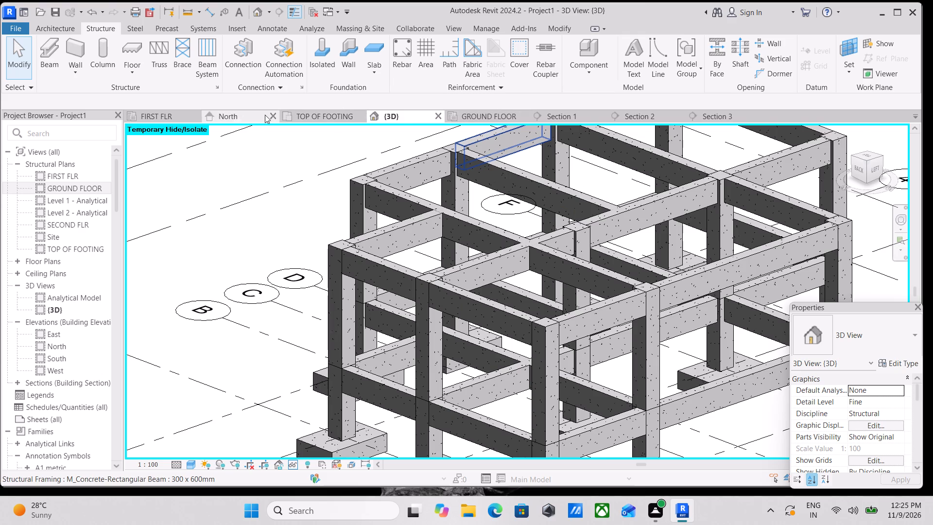
# Draw a building section across the corner column at grids A and 1 in the FIRST FLR structural plan.
pyautogui.click(158, 113)
pyautogui.scroll(4, 582, 353)
pyautogui.scroll(1, 545, 293)
pyautogui.moveTo(545, 293); pyautogui.dragTo(547, 328, button='middle')
pyautogui.scroll(5, 566, 320)
pyautogui.moveTo(575, 314); pyautogui.dragTo(564, 334, button='middle')
pyautogui.scroll(3, 502, 264)
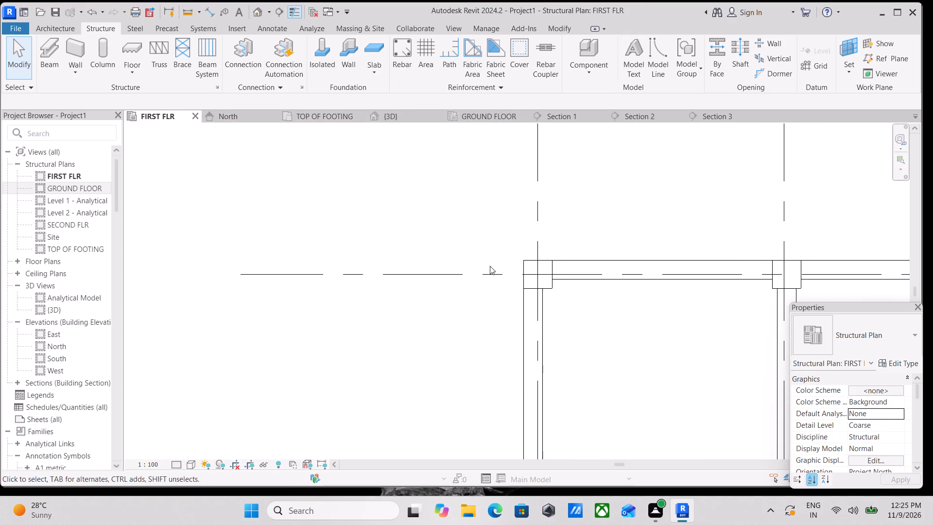
pyautogui.moveTo(490, 266); pyautogui.dragTo(481, 292, button='middle')
pyautogui.click(277, 8)
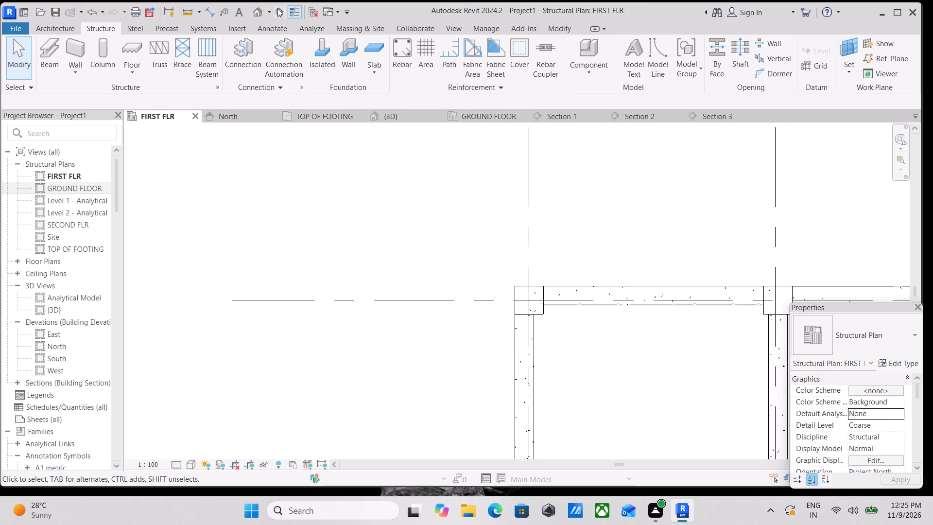
pyautogui.scroll(4, 493, 327)
pyautogui.scroll(3, 529, 282)
pyautogui.moveTo(511, 307); pyautogui.dragTo(440, 324, button='middle')
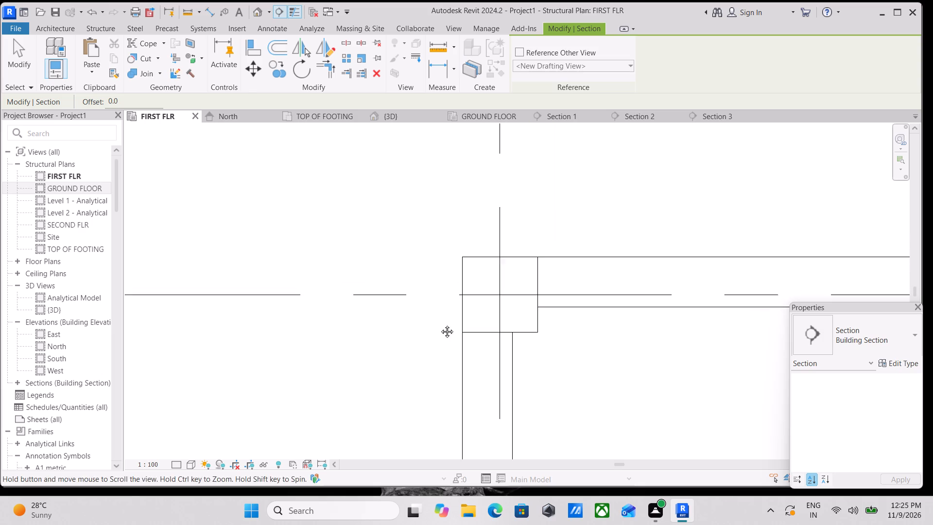
pyautogui.moveTo(440, 324); pyautogui.dragTo(436, 324, button='middle')
pyautogui.scroll(1, 436, 324)
pyautogui.click(427, 320)
pyautogui.click(580, 324)
# Shrink the new section's view depth, side boundary and section line closely around the corner column at grids A and 1.
pyautogui.scroll(-3, 533, 242)
pyautogui.moveTo(533, 242); pyautogui.dragTo(538, 351, button='middle')
pyautogui.scroll(1, 538, 351)
pyautogui.scroll(-3, 537, 291)
pyautogui.moveTo(537, 291); pyautogui.dragTo(534, 371, button='middle')
pyautogui.scroll(-1, 554, 232)
pyautogui.moveTo(527, 168); pyautogui.dragTo(526, 234)
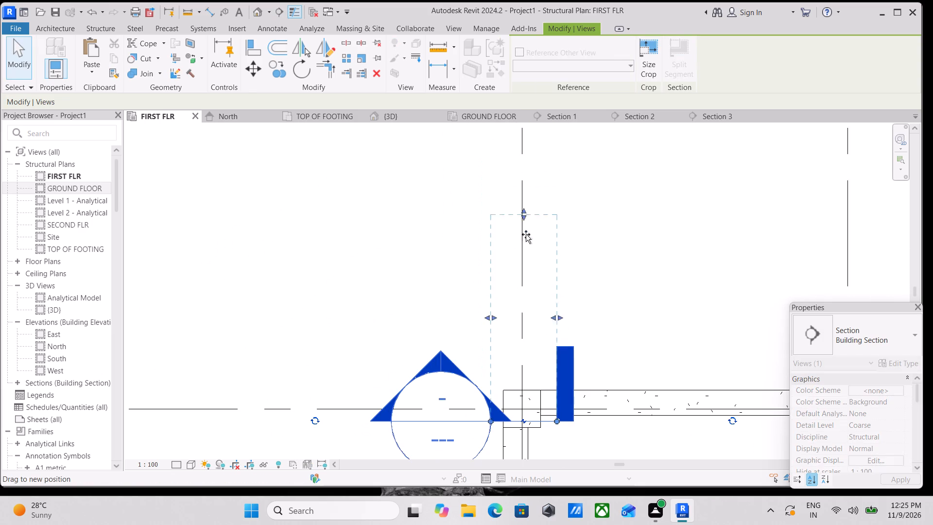
pyautogui.moveTo(526, 234); pyautogui.dragTo(511, 385)
pyautogui.scroll(8, 518, 394)
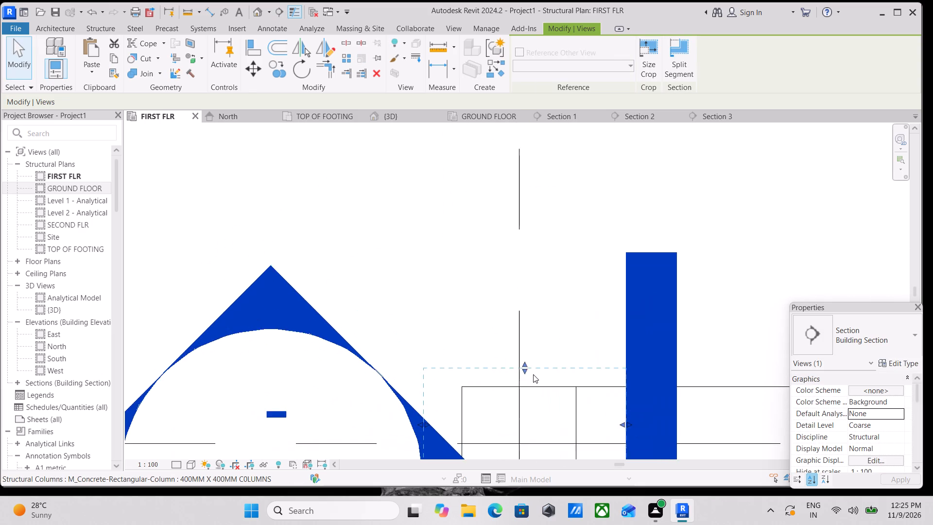
pyautogui.moveTo(534, 372); pyautogui.dragTo(599, 230, button='middle')
pyautogui.moveTo(689, 280); pyautogui.dragTo(686, 280)
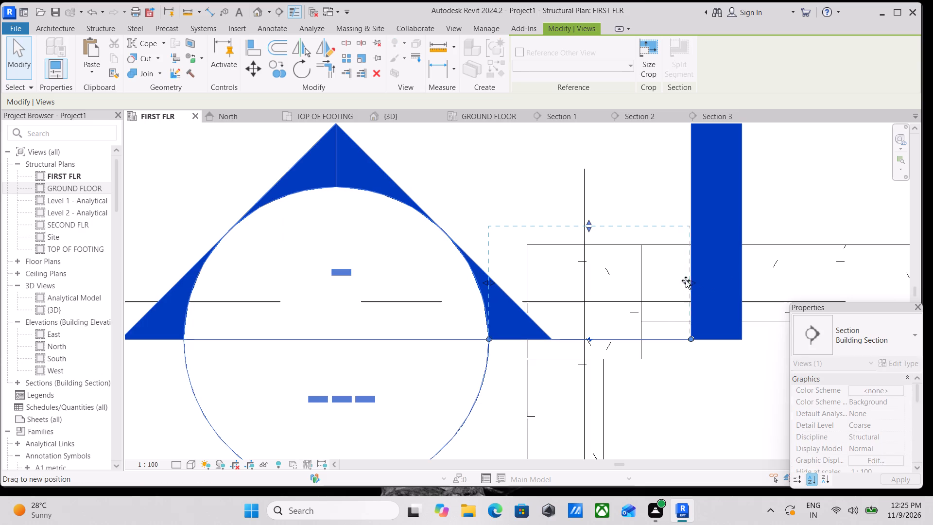
pyautogui.moveTo(686, 280); pyautogui.dragTo(658, 290)
pyautogui.moveTo(692, 339); pyautogui.dragTo(691, 339)
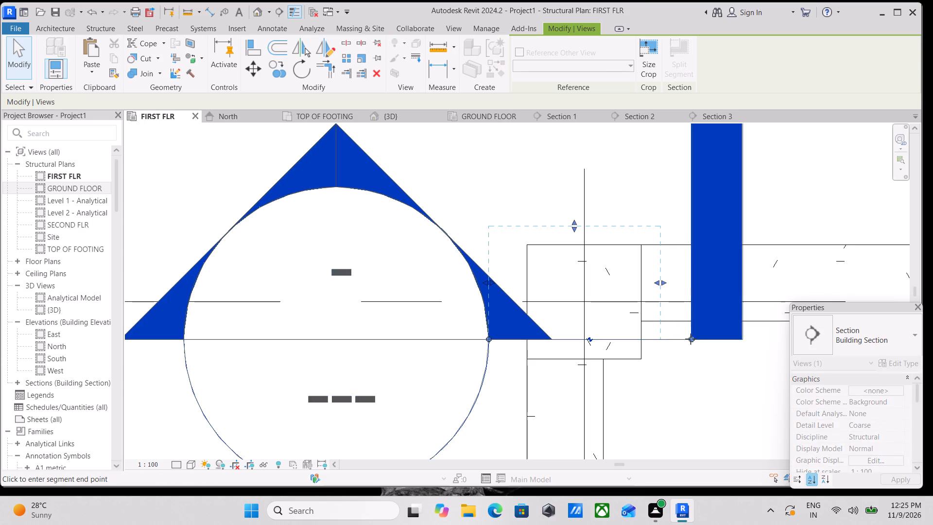
pyautogui.moveTo(691, 339); pyautogui.dragTo(669, 339)
pyautogui.moveTo(575, 221); pyautogui.dragTo(574, 238)
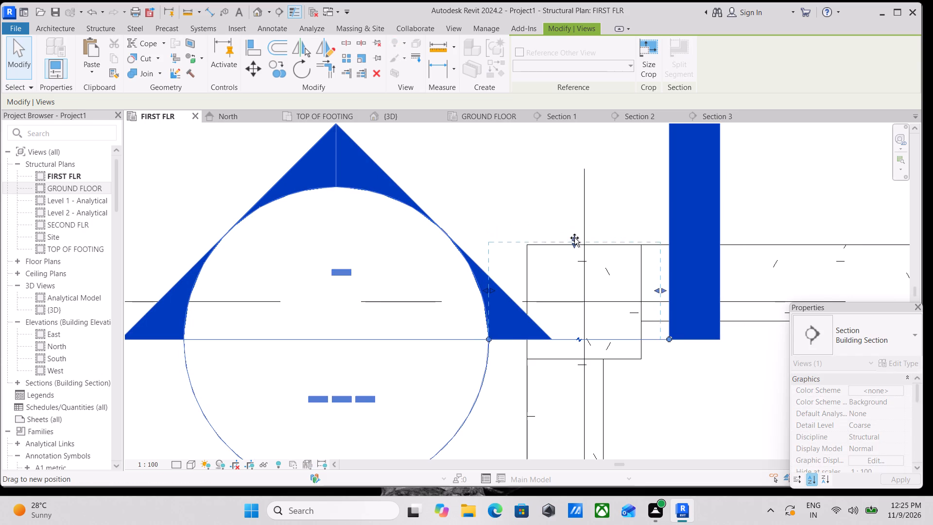
pyautogui.moveTo(574, 238); pyautogui.dragTo(574, 231)
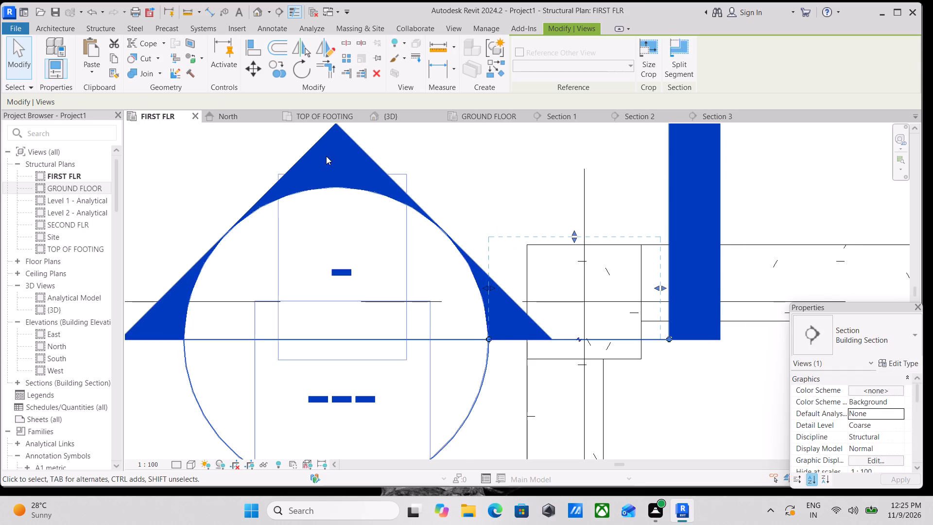
# Go to the view of the newly drawn section.
pyautogui.rightClick(326, 156)
pyautogui.click(382, 219)
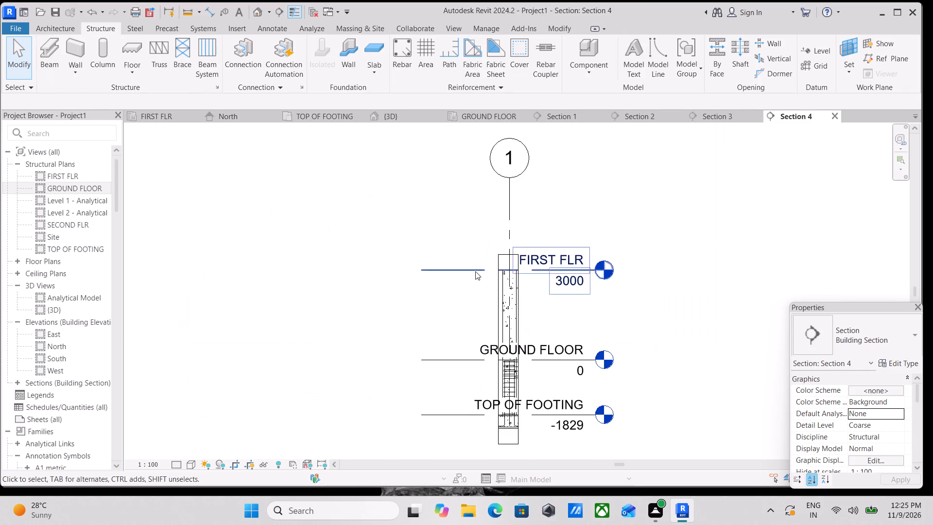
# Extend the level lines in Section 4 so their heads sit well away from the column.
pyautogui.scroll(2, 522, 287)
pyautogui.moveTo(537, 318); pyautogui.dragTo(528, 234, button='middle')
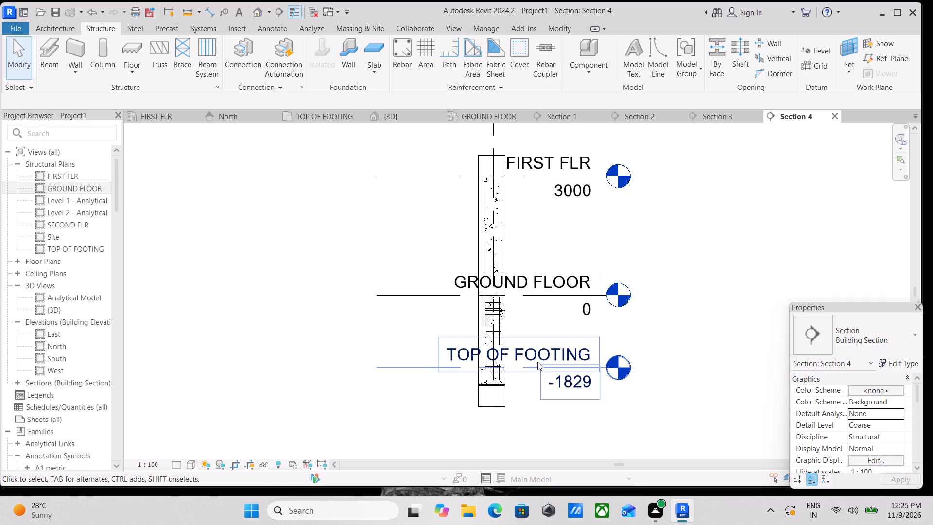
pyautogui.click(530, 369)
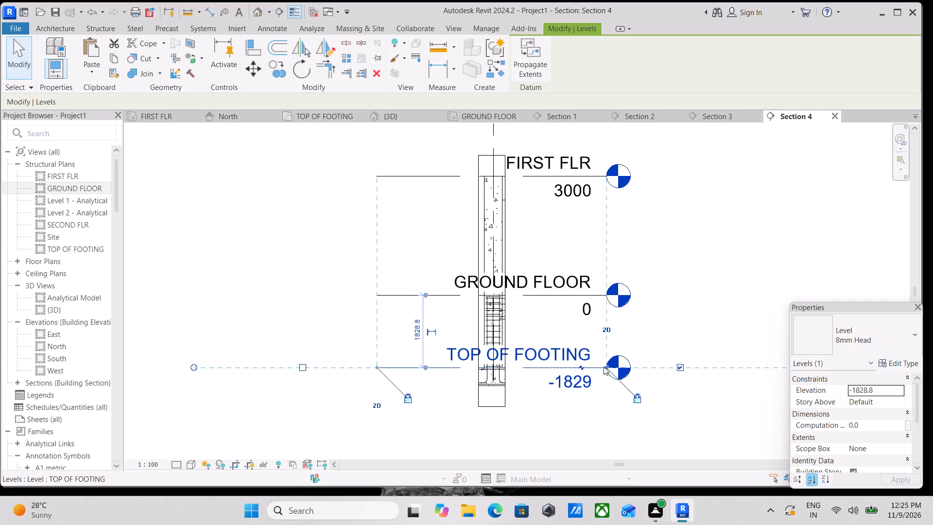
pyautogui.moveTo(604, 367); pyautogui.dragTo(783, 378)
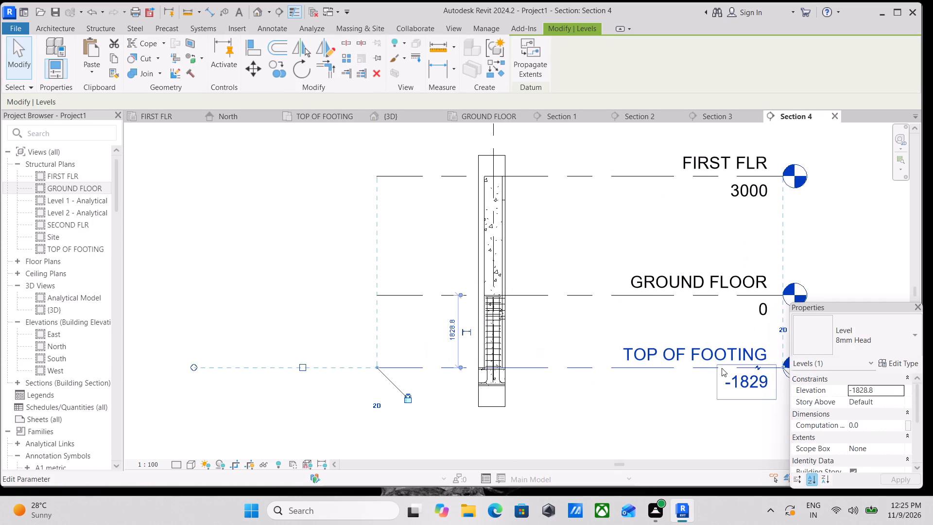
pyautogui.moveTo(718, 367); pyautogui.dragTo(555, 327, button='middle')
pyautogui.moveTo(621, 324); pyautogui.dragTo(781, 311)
# Raise the bottom of Section 4's crop region to the GROUND FLOOR level, leaving out the footing and lower column.
pyautogui.scroll(-2, 439, 255)
pyautogui.moveTo(439, 255); pyautogui.dragTo(634, 359, button='middle')
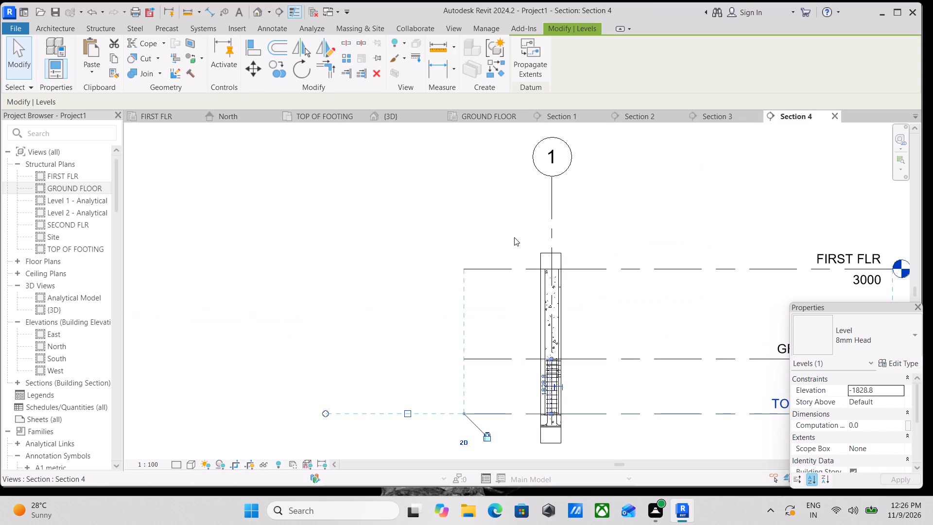
pyautogui.click(550, 256)
pyautogui.scroll(1, 567, 337)
pyautogui.moveTo(567, 338); pyautogui.dragTo(582, 297, button='middle')
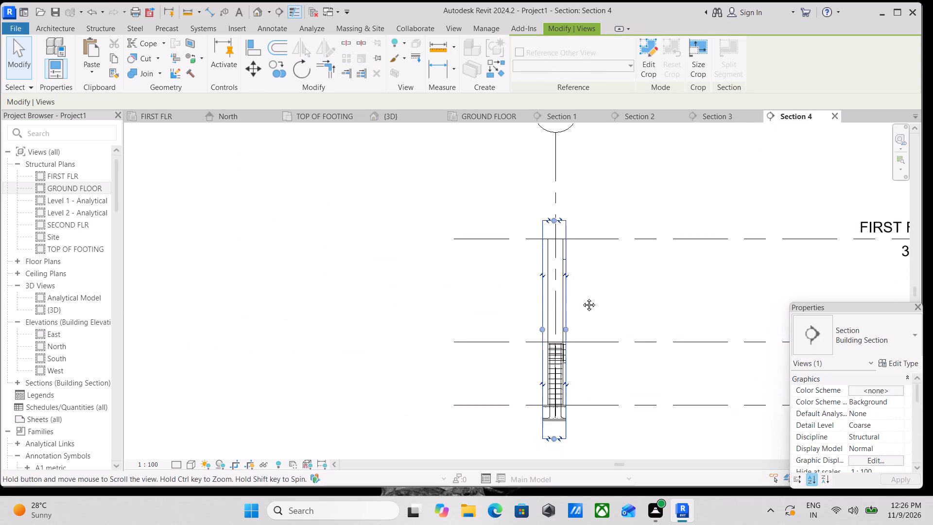
pyautogui.moveTo(582, 297); pyautogui.dragTo(592, 278, button='middle')
pyautogui.scroll(4, 562, 384)
pyautogui.moveTo(582, 406); pyautogui.dragTo(591, 319)
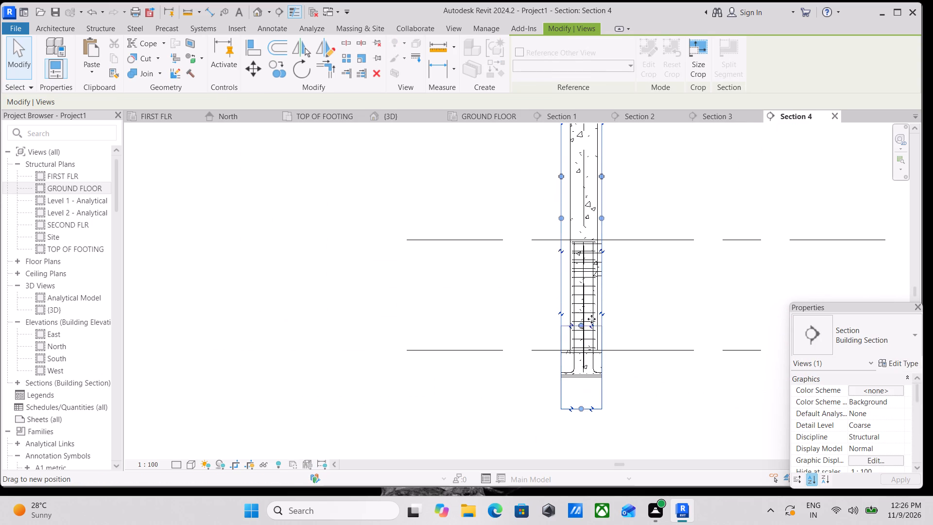
pyautogui.moveTo(591, 319); pyautogui.dragTo(584, 242)
# Extend the GROUND FLOOR and FIRST FLR level lines in Section 4 so their heads clear the column.
pyautogui.moveTo(584, 241); pyautogui.dragTo(587, 392, button='middle')
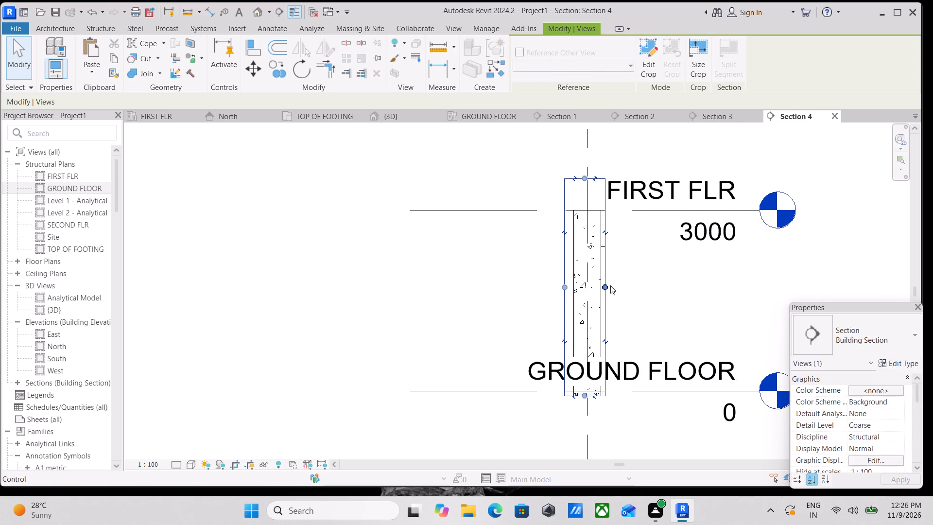
pyautogui.moveTo(612, 271); pyautogui.dragTo(606, 349, button='middle')
pyautogui.scroll(1, 606, 349)
pyautogui.scroll(1, 577, 280)
pyautogui.moveTo(564, 306); pyautogui.dragTo(552, 204, button='middle')
pyautogui.scroll(1, 564, 306)
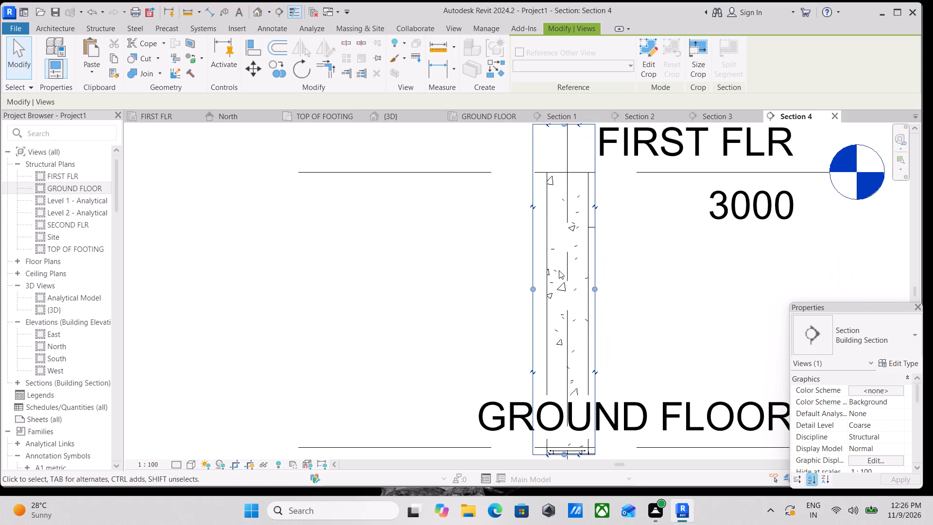
pyautogui.moveTo(565, 356); pyautogui.dragTo(574, 309, button='middle')
pyautogui.scroll(1, 581, 300)
pyautogui.scroll(-7, 601, 295)
pyautogui.moveTo(644, 294); pyautogui.dragTo(562, 290, button='middle')
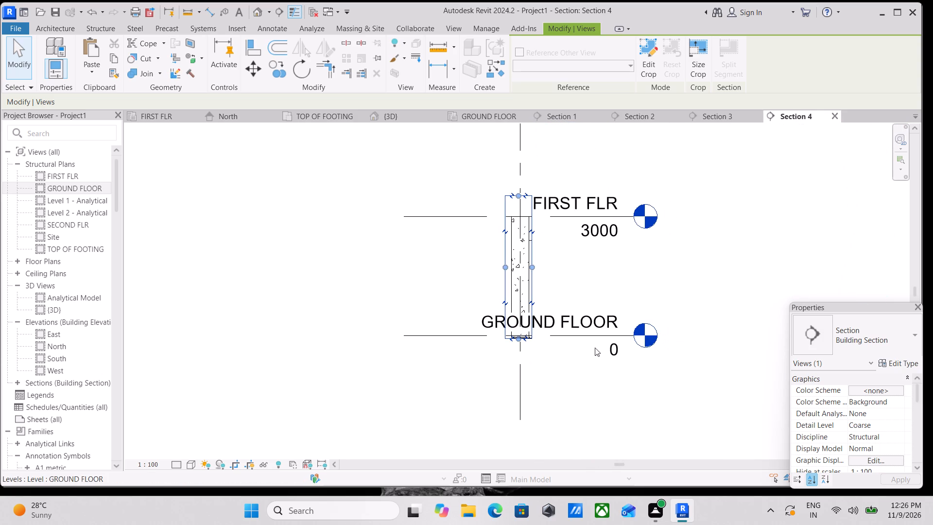
pyautogui.click(593, 335)
pyautogui.moveTo(632, 330); pyautogui.dragTo(777, 320)
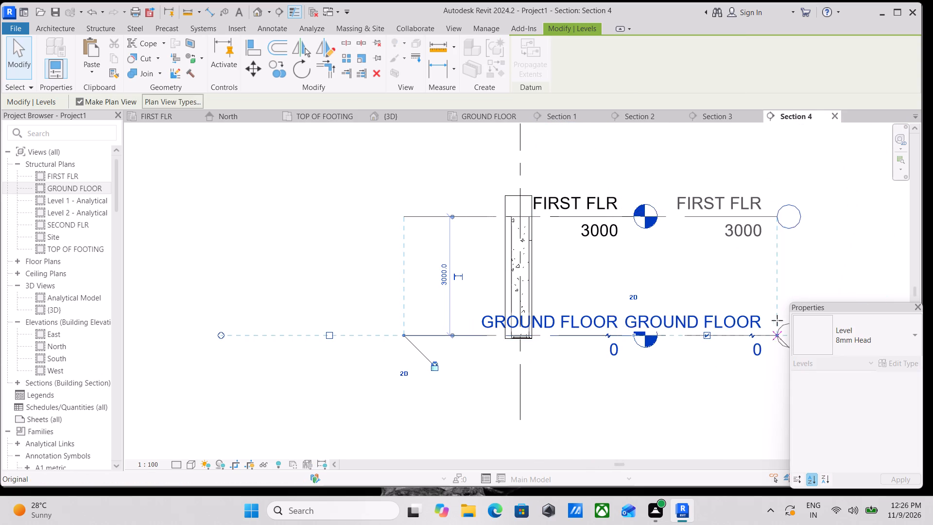
# Tighten the bottom edge of Section 4's crop region to just below the GROUND FLOOR level.
pyautogui.scroll(-1, 641, 318)
pyautogui.moveTo(641, 318); pyautogui.dragTo(611, 329, button='middle')
pyautogui.scroll(3, 485, 302)
pyautogui.scroll(3, 522, 367)
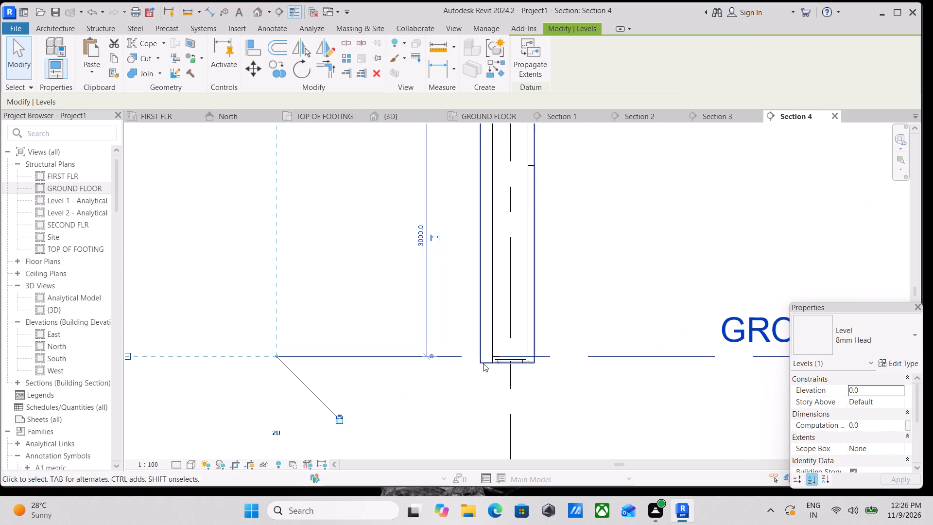
pyautogui.scroll(4, 470, 354)
pyautogui.click(487, 353)
pyautogui.moveTo(535, 372); pyautogui.dragTo(538, 367)
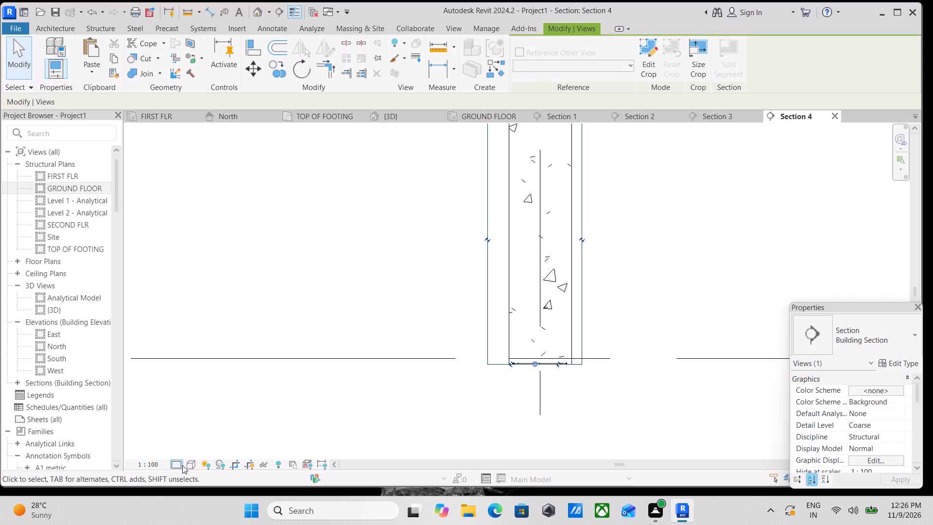
# Set the detail level of Section 4 to Fine.
pyautogui.click(177, 464)
pyautogui.click(190, 451)
# Place a 13M tie of rebar shape M_T1 horizontally across the column just below the FIRST FLR level in Section 4.
pyautogui.moveTo(407, 337); pyautogui.dragTo(328, 505, button='middle')
pyautogui.scroll(-1, 328, 506)
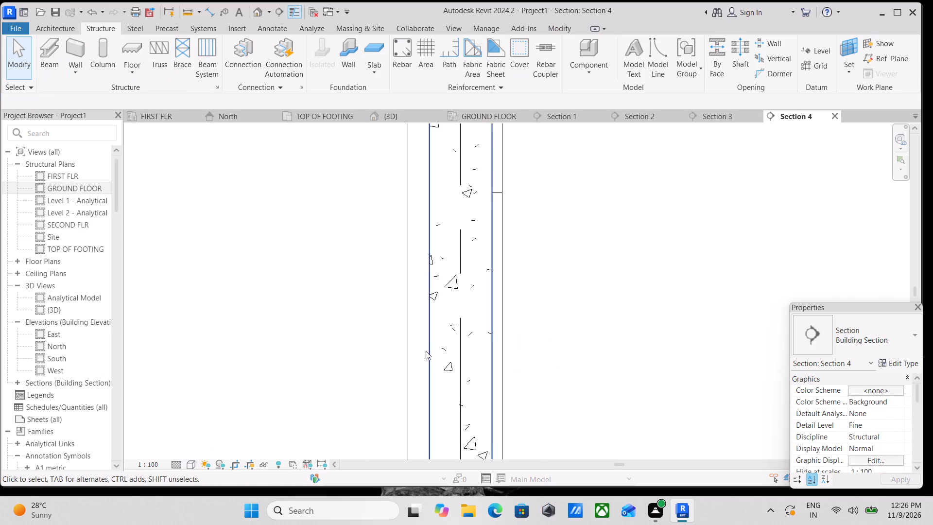
pyautogui.moveTo(426, 350); pyautogui.dragTo(415, 380, button='middle')
pyautogui.click(403, 65)
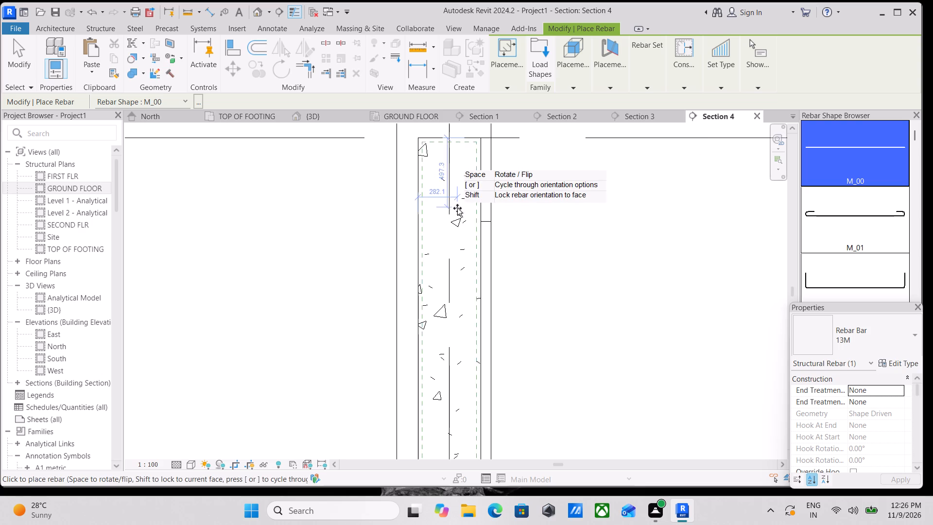
pyautogui.scroll(4, 457, 209)
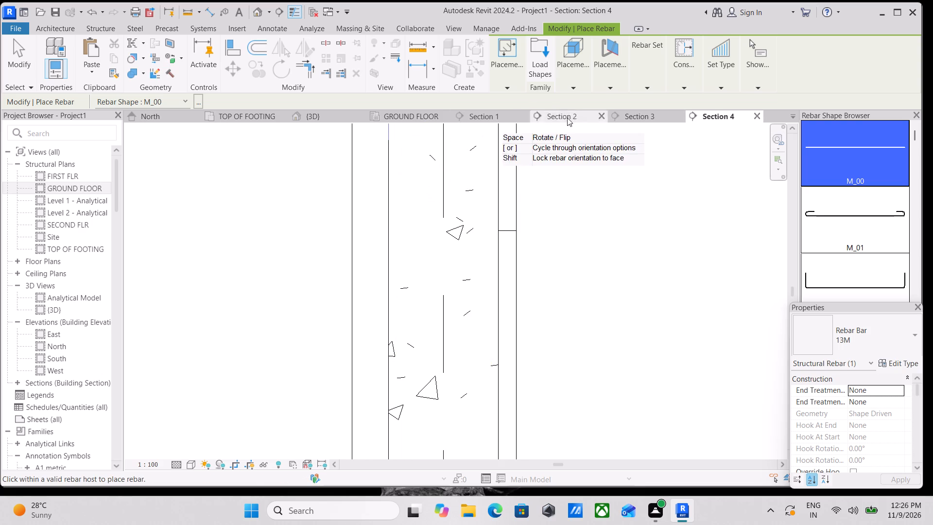
pyautogui.scroll(-5, 795, 245)
pyautogui.scroll(-13, 865, 241)
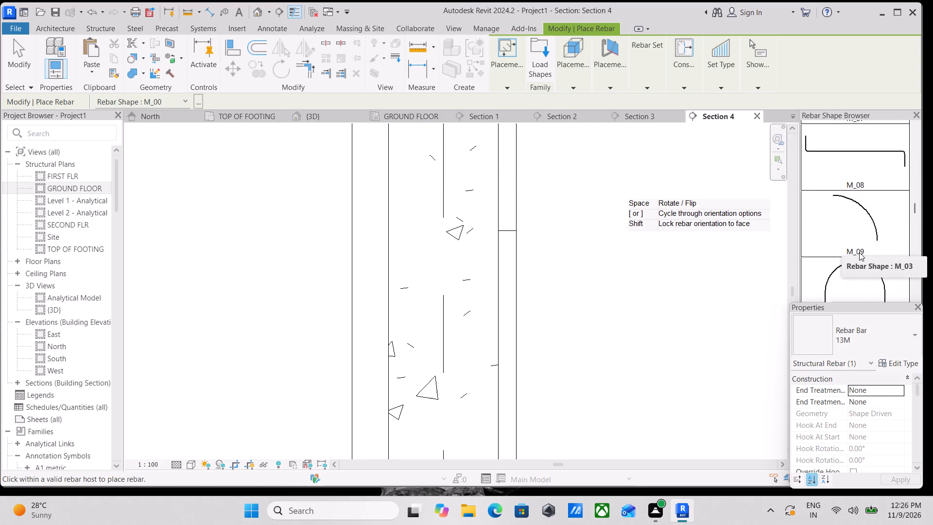
pyautogui.scroll(-20, 859, 252)
pyautogui.scroll(-12, 859, 252)
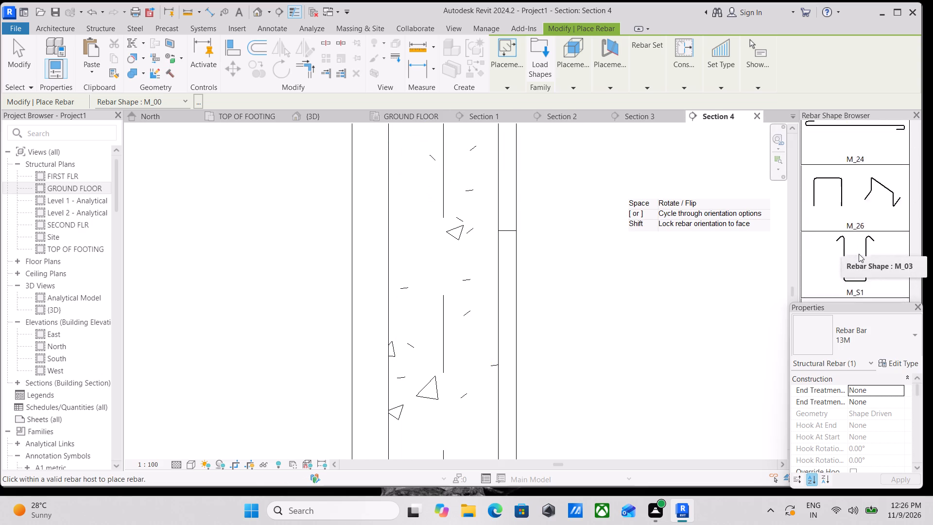
pyautogui.scroll(-20, 859, 254)
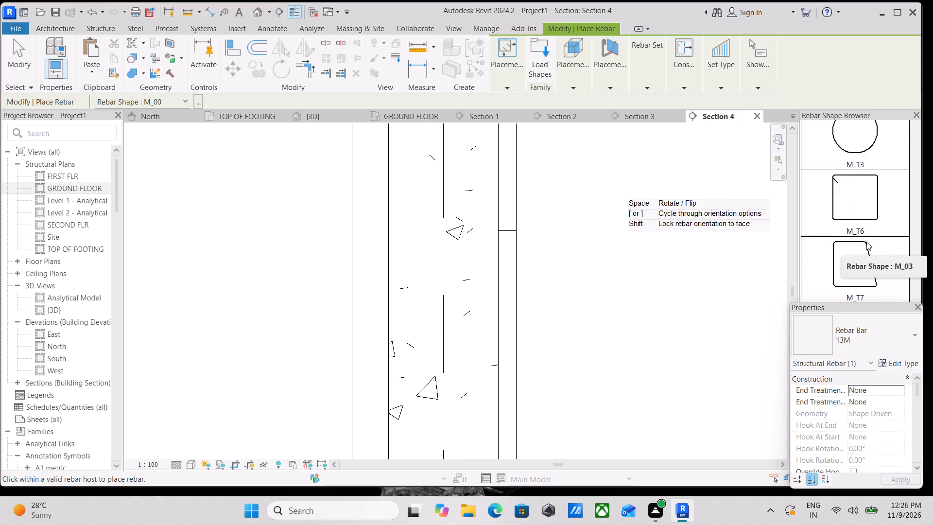
pyautogui.scroll(-4, 866, 242)
pyautogui.scroll(3, 831, 234)
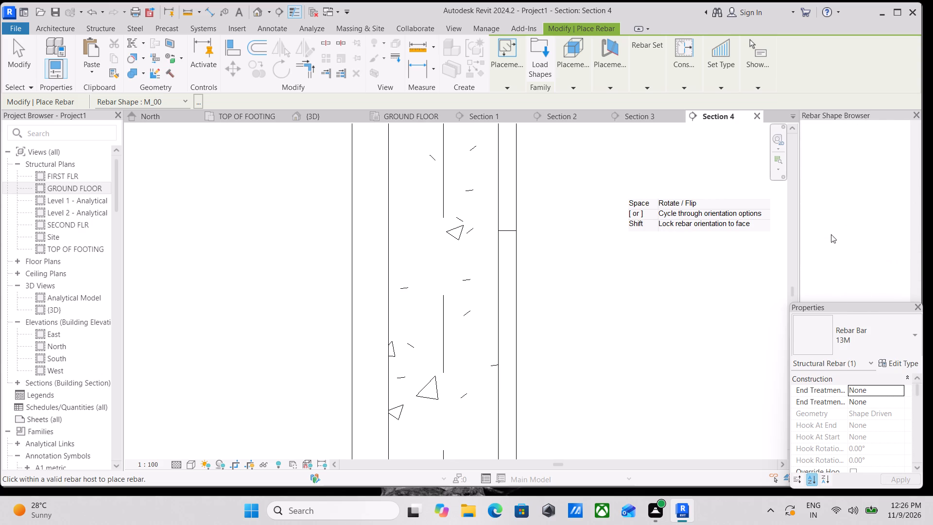
pyautogui.scroll(15, 831, 234)
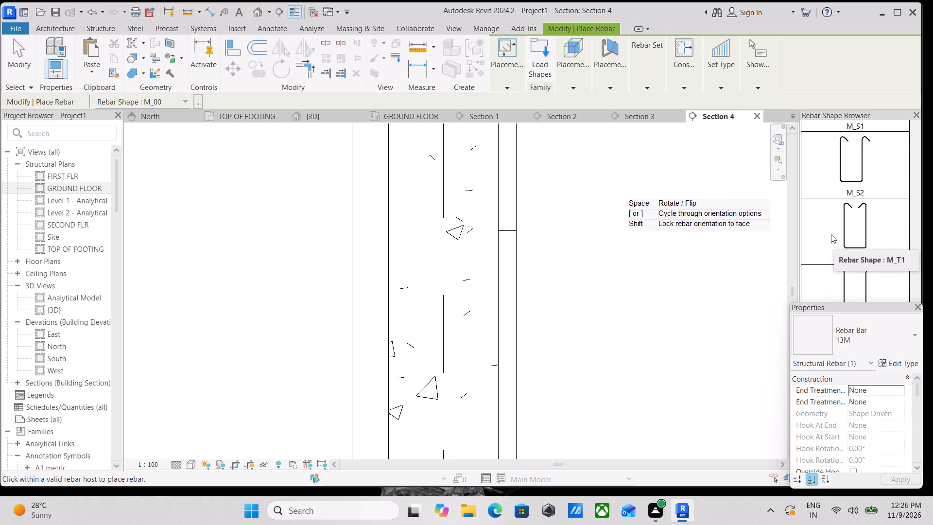
pyautogui.scroll(-11, 831, 234)
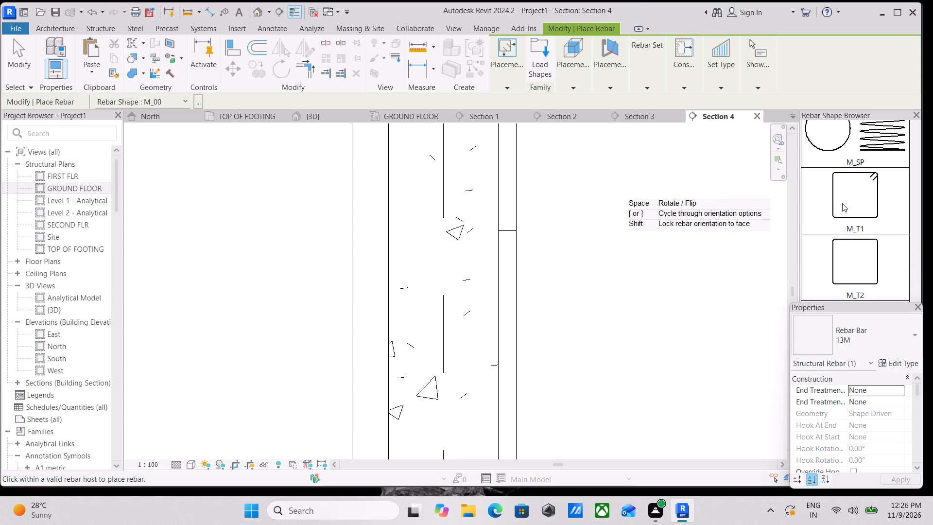
pyautogui.scroll(-1, 856, 201)
pyautogui.scroll(1, 856, 201)
pyautogui.click(856, 200)
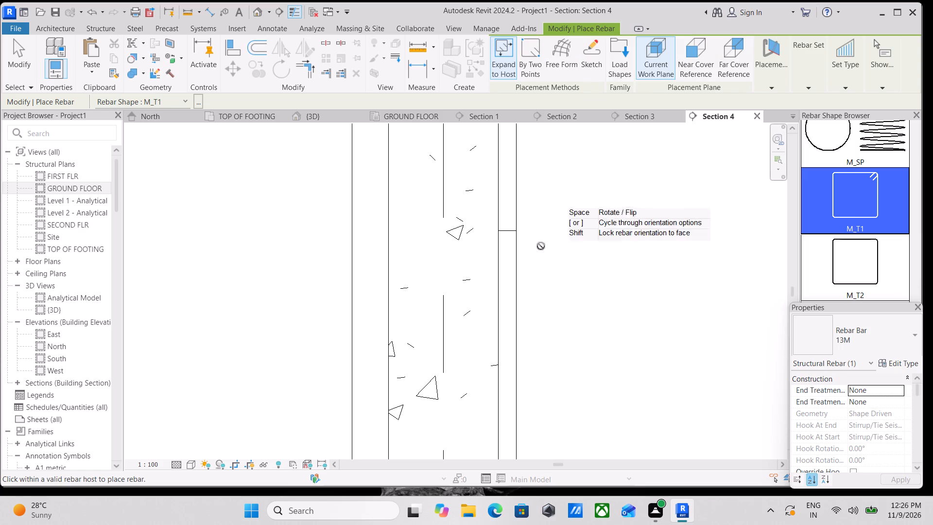
pyautogui.moveTo(428, 211); pyautogui.dragTo(474, 417, button='middle')
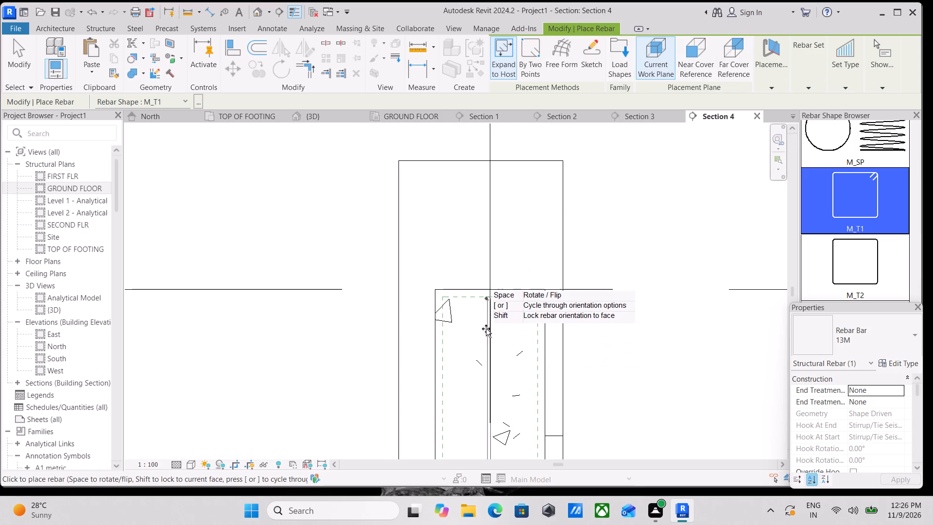
pyautogui.scroll(4, 467, 329)
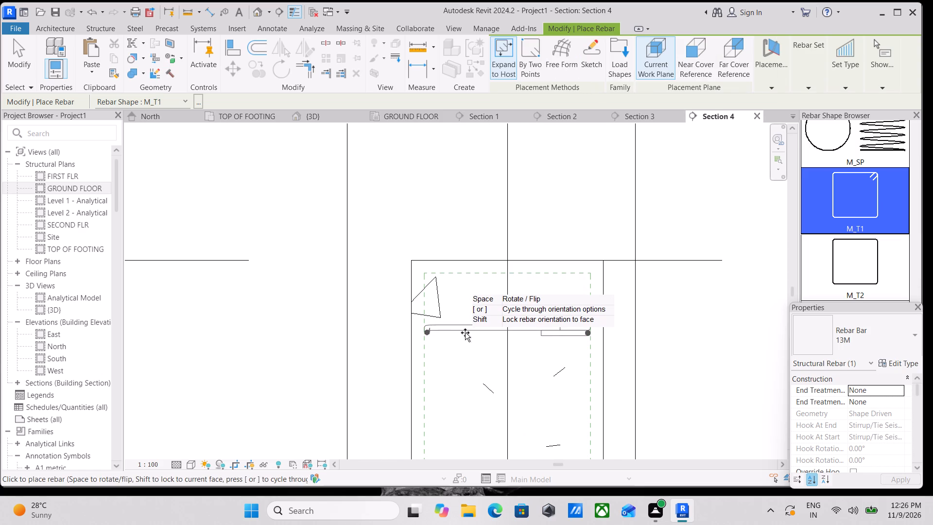
pyautogui.click(465, 332)
pyautogui.press('Escape')
pyautogui.scroll(5, 491, 307)
pyautogui.press('Escape')
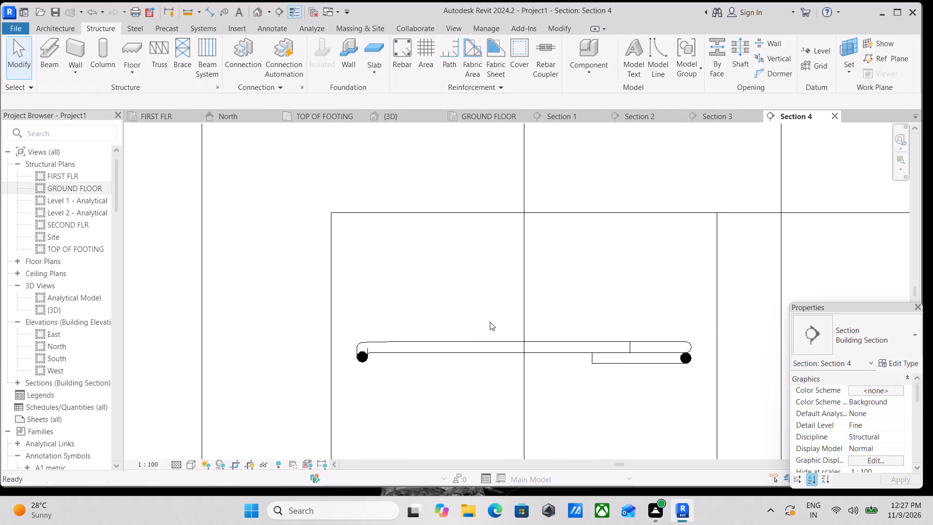
# Nudge the M_T1 tie upward, closer to the top cover line of the column.
pyautogui.click(462, 348)
pyautogui.press('Up')
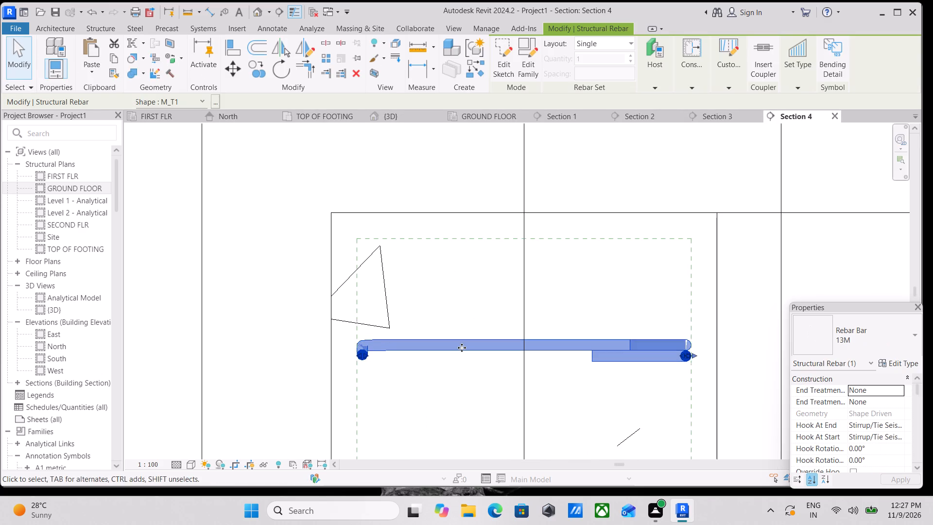
pyautogui.press('Up')
pyautogui.press('Up')
pyautogui.press('Up')
pyautogui.press('Up')
pyautogui.press('Up')
pyautogui.press('Up')
pyautogui.press('Up')
pyautogui.press('Up')
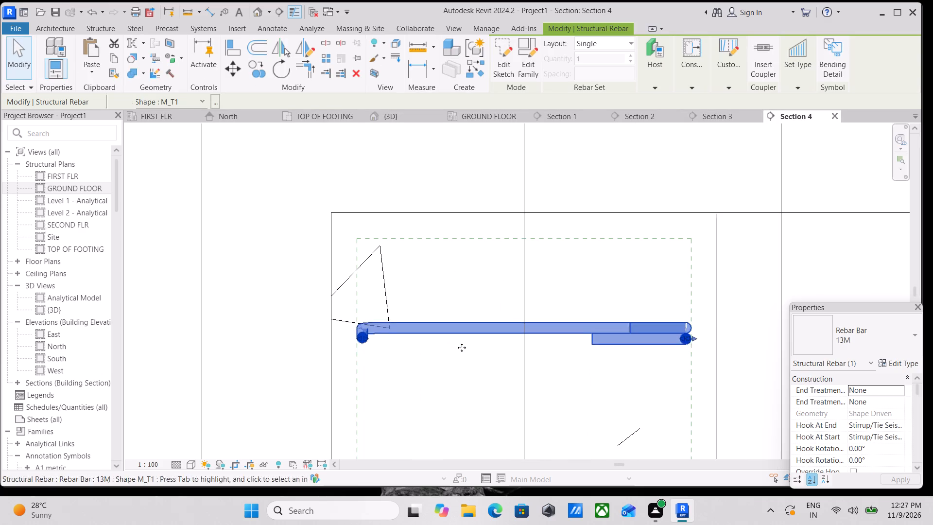
pyautogui.press('Up')
pyautogui.press('Up')
pyautogui.press('Up')
pyautogui.press('Up')
pyautogui.press('Up')
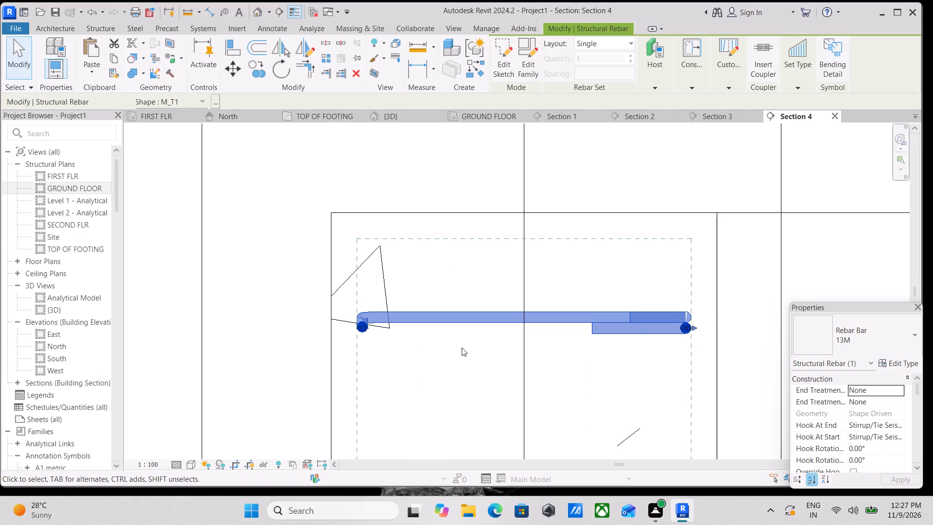
pyautogui.press('Up')
pyautogui.press('Up')
pyautogui.press('Up')
pyautogui.press('Up')
pyautogui.press('Up')
pyautogui.press('Up')
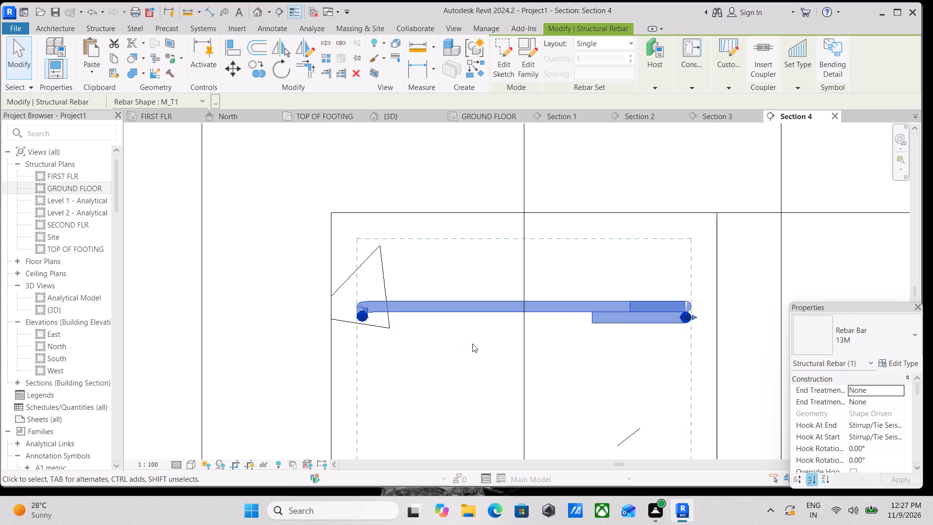
pyautogui.press('Up')
pyautogui.press('Up')
pyautogui.press('Up')
pyautogui.press('Escape')
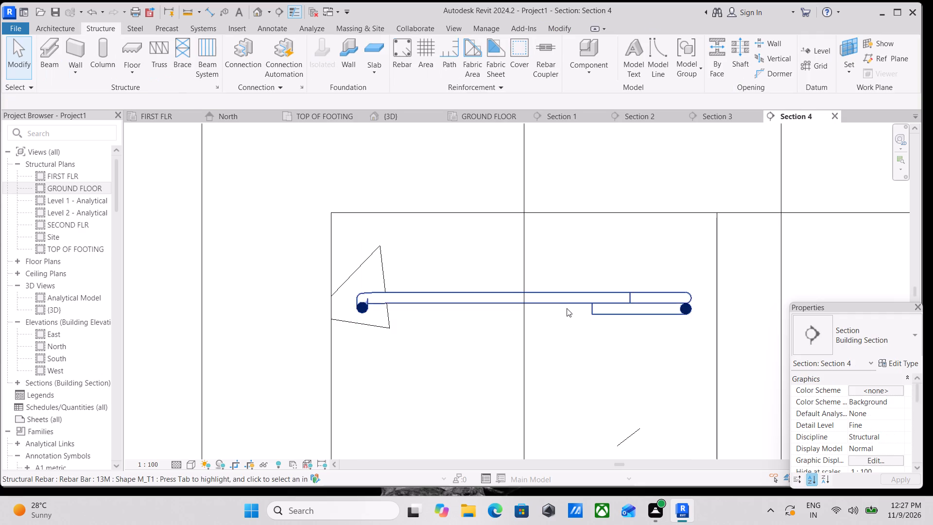
# Set the M_T1 tie to show unobscured in the {3D} view.
pyautogui.scroll(1, 571, 302)
pyautogui.click(537, 302)
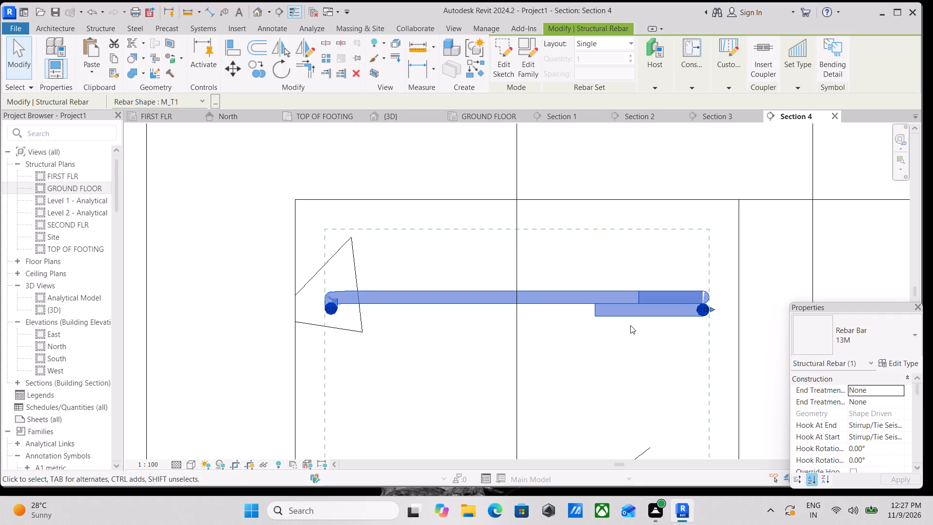
pyautogui.scroll(-7, 865, 416)
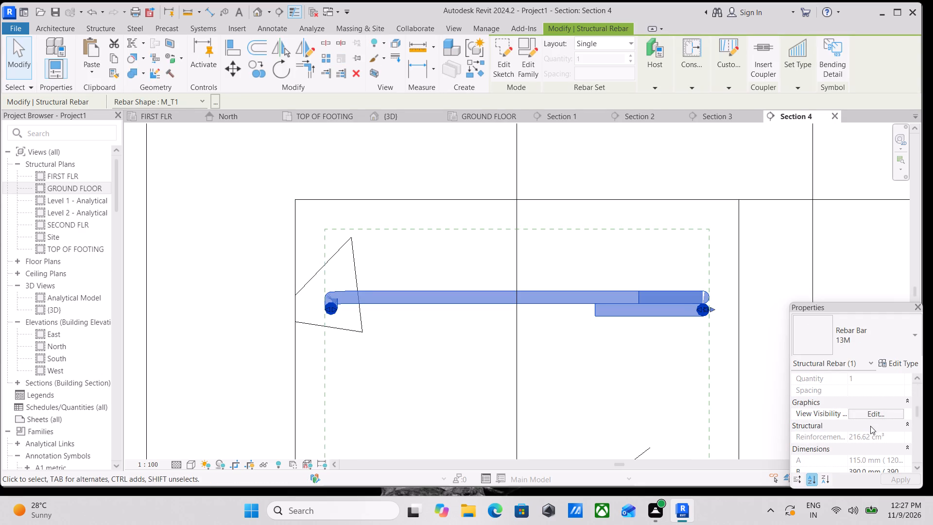
pyautogui.click(875, 417)
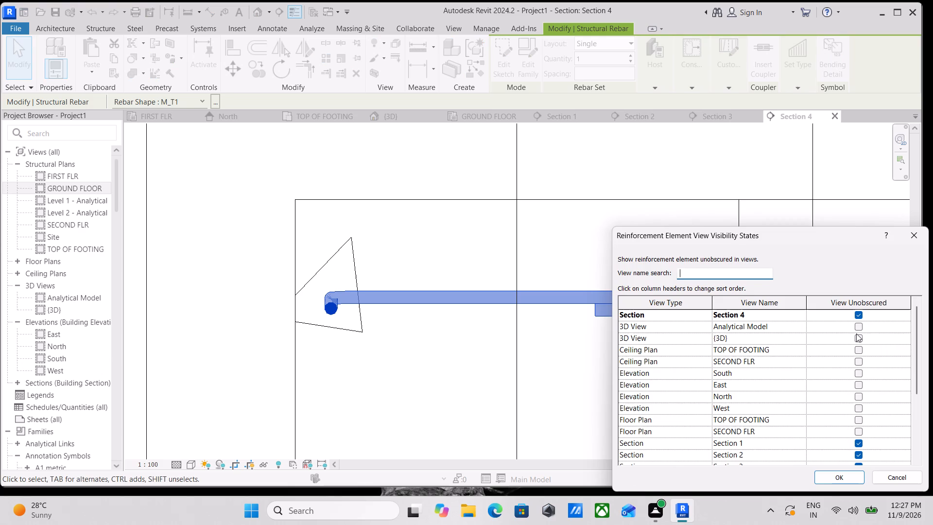
pyautogui.click(858, 335)
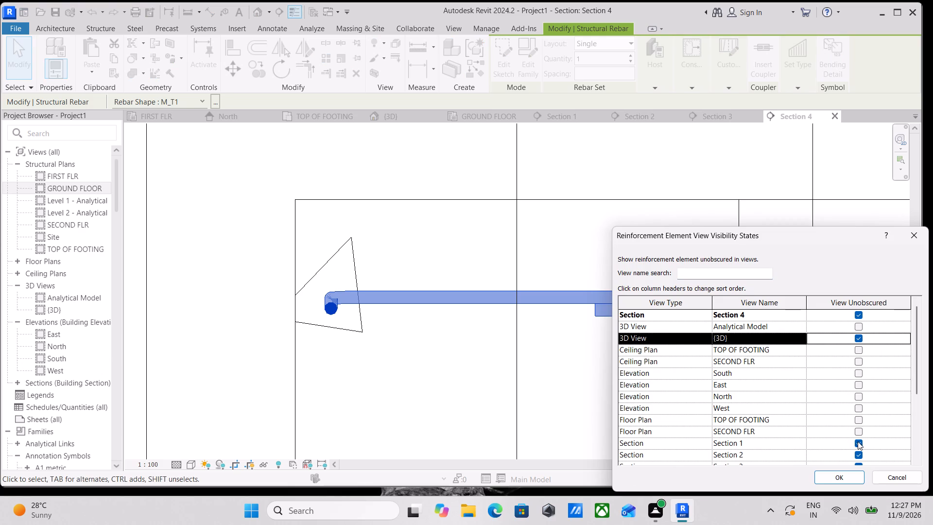
pyautogui.click(830, 479)
pyautogui.press('Escape')
# Place a full-height vertical 13M bar of shape M_00, parallel to the work plane, near the column's right face inside the tie.
pyautogui.scroll(2, 526, 315)
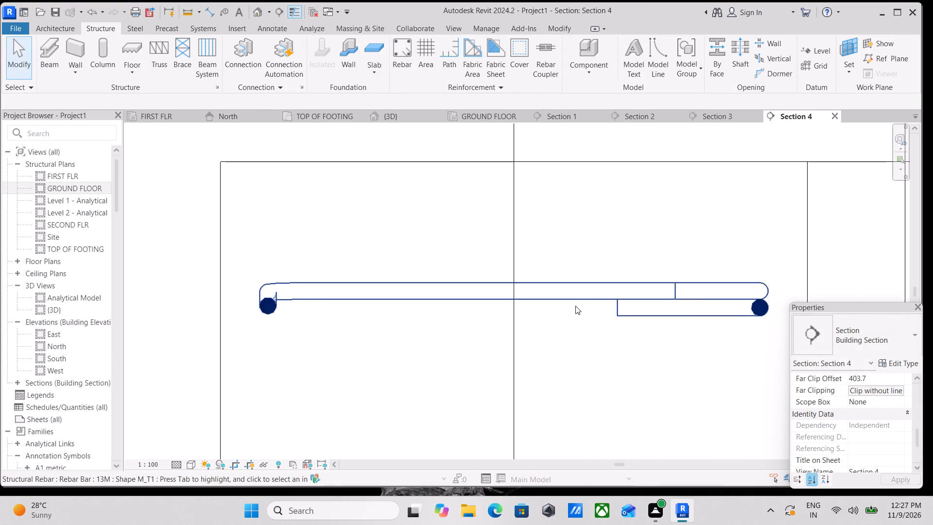
pyautogui.scroll(-4, 576, 306)
pyautogui.scroll(-1, 631, 322)
pyautogui.moveTo(631, 322); pyautogui.dragTo(551, 315, button='middle')
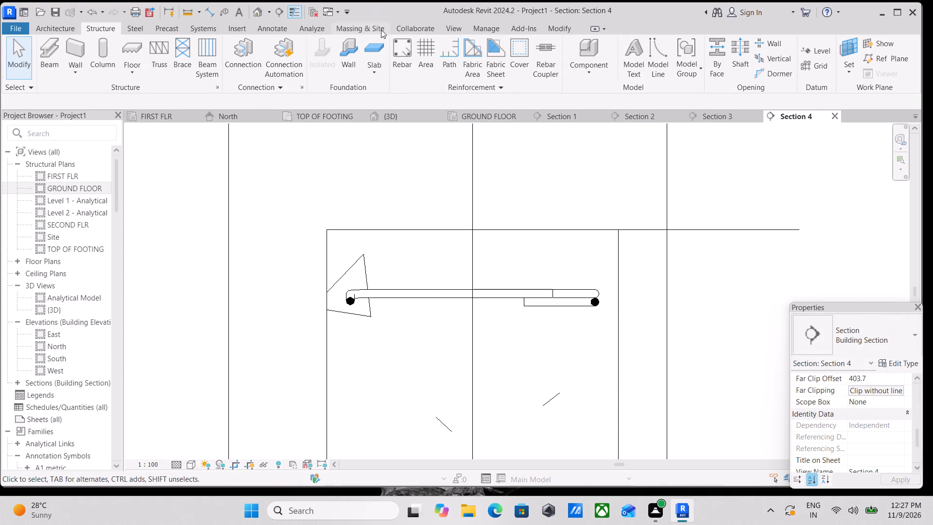
pyautogui.click(398, 68)
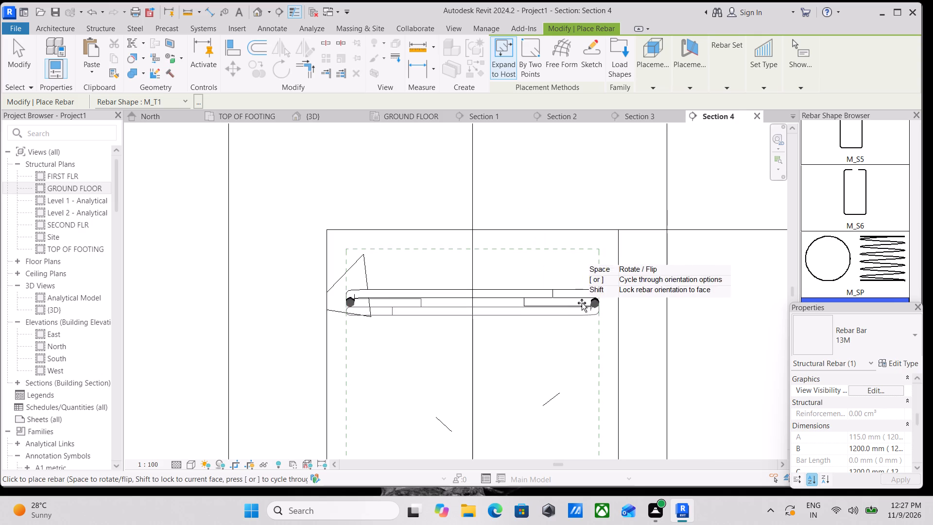
pyautogui.scroll(19, 855, 208)
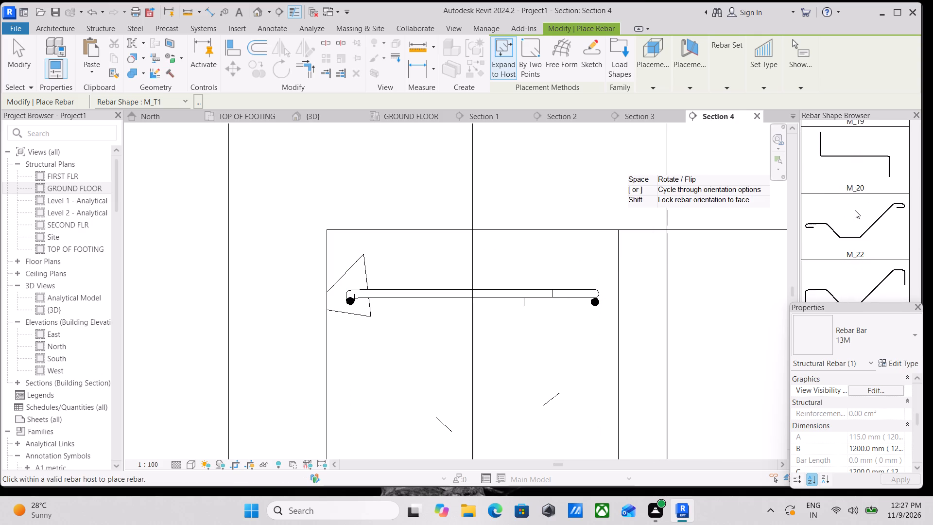
pyautogui.scroll(20, 855, 210)
pyautogui.scroll(12, 855, 210)
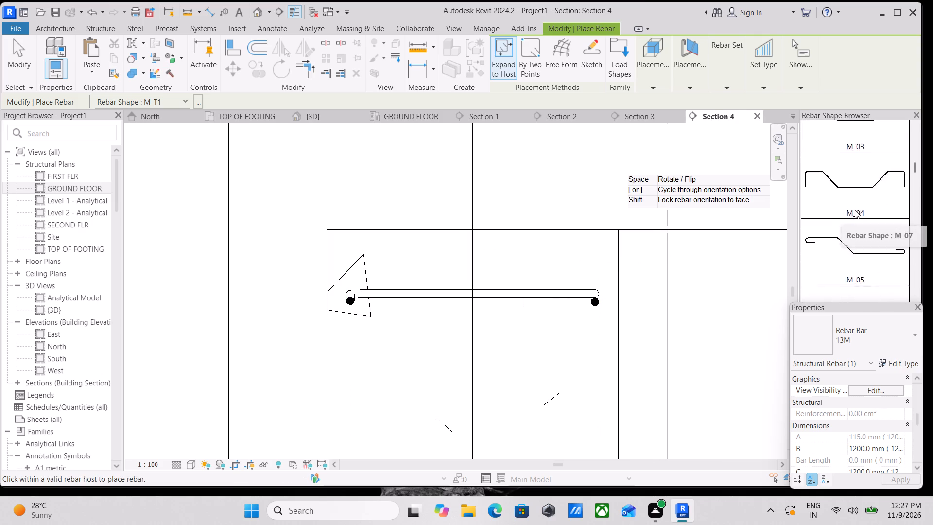
pyautogui.scroll(15, 855, 210)
pyautogui.click(861, 144)
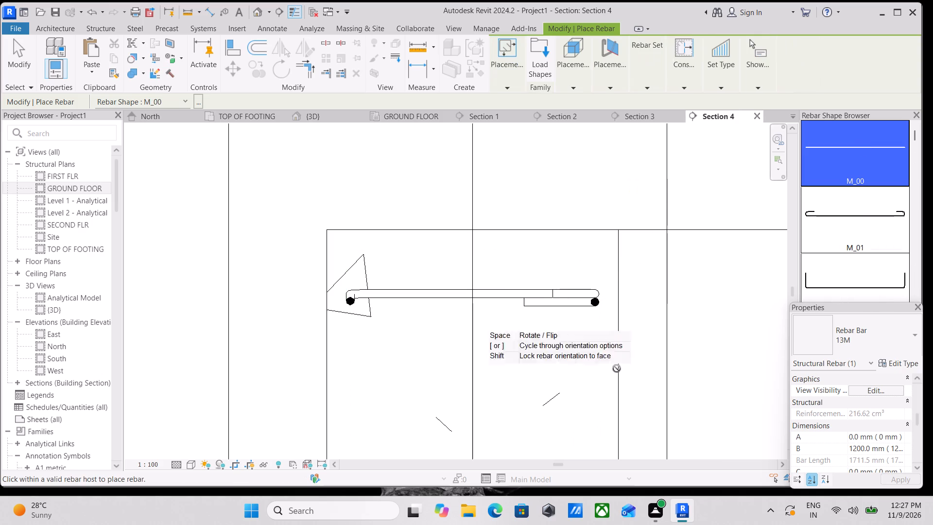
pyautogui.scroll(-1, 592, 364)
pyautogui.moveTo(590, 364); pyautogui.dragTo(588, 299, button='middle')
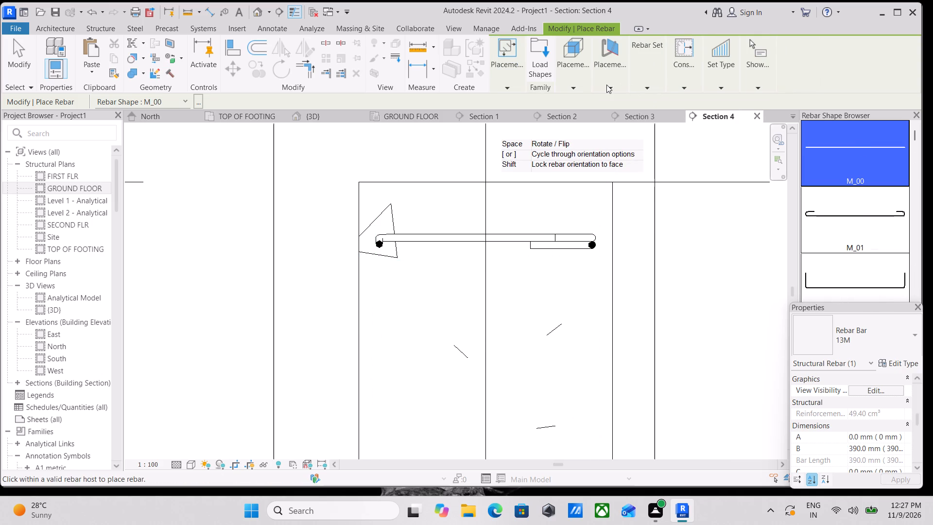
pyautogui.click(606, 85)
pyautogui.click(615, 115)
pyautogui.scroll(-1, 561, 301)
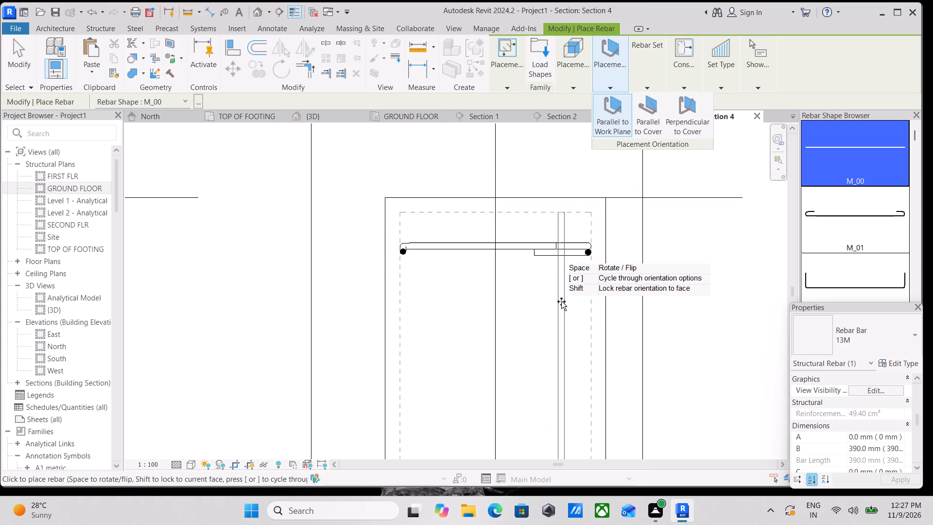
pyautogui.scroll(-1, 561, 301)
pyautogui.moveTo(561, 301); pyautogui.dragTo(577, 279, button='middle')
pyautogui.scroll(-1, 589, 284)
pyautogui.moveTo(589, 284); pyautogui.dragTo(609, 248, button='middle')
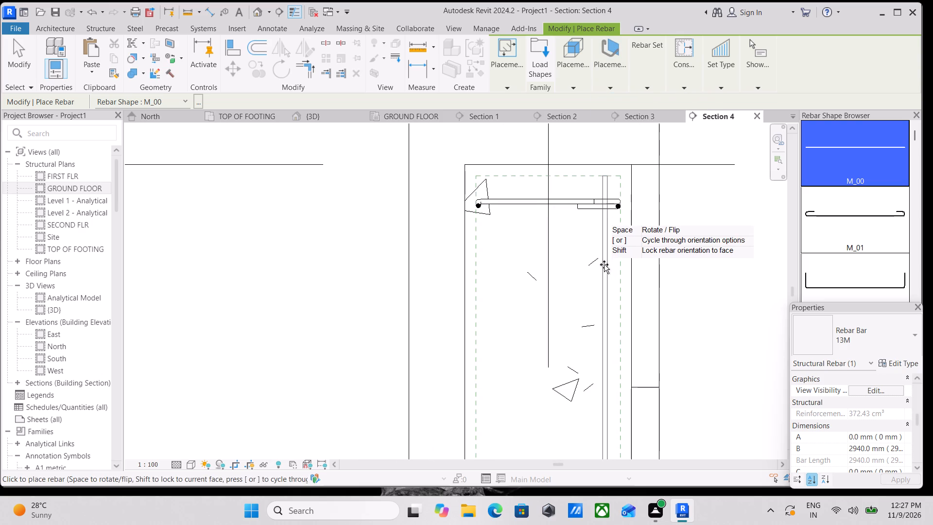
pyautogui.moveTo(604, 264); pyautogui.dragTo(610, 248, button='middle')
pyautogui.scroll(-6, 610, 247)
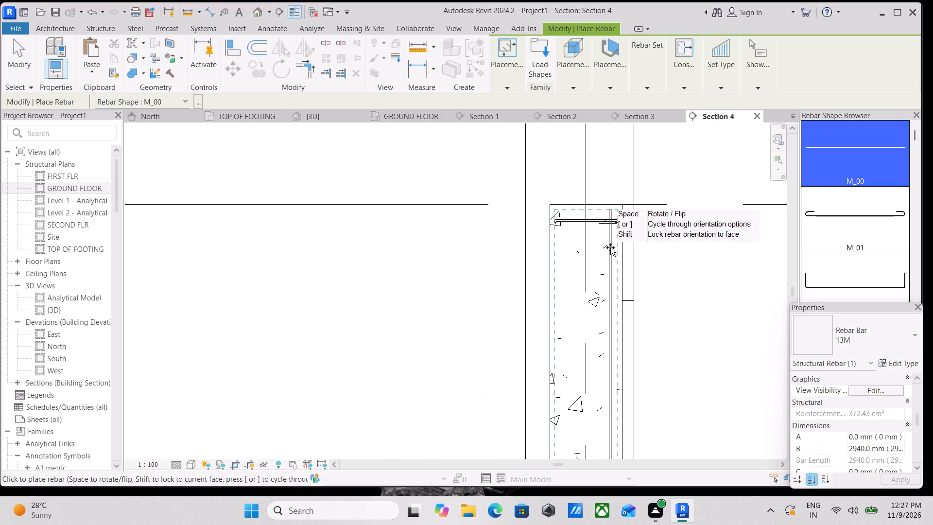
pyautogui.click(611, 247)
pyautogui.scroll(3, 615, 238)
pyautogui.press('Escape')
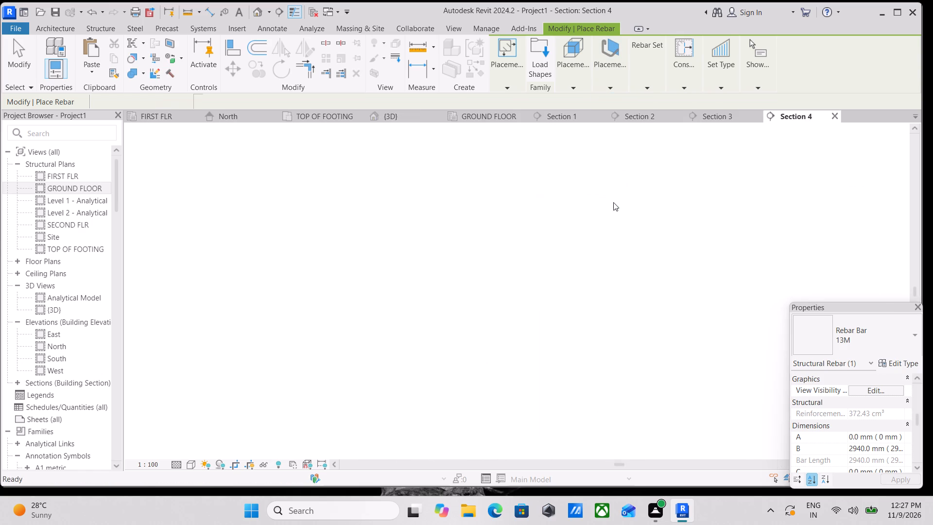
pyautogui.scroll(2, 613, 202)
pyautogui.press('Escape')
pyautogui.scroll(4, 622, 243)
# Set the full-height vertical M_00 bar in Section 4 to show unobscured in the {3D} view.
pyautogui.scroll(-8, 592, 246)
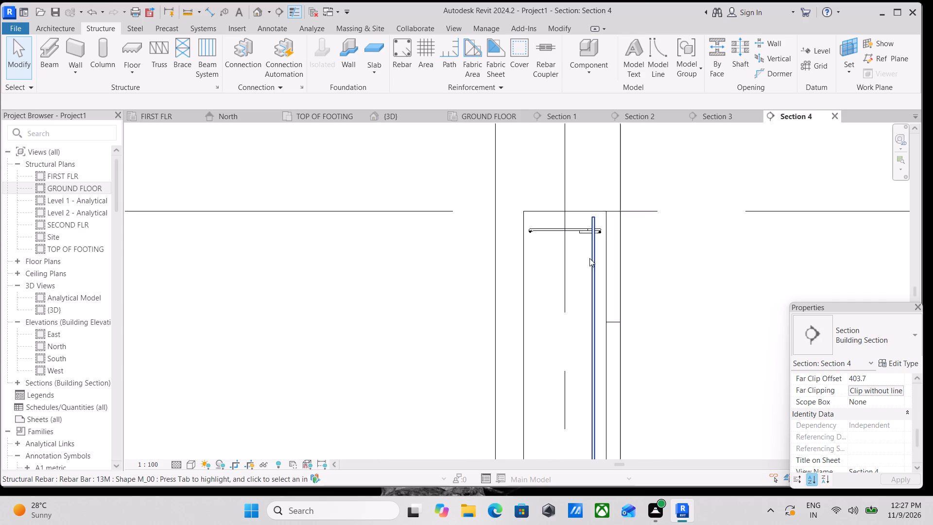
pyautogui.scroll(-2, 589, 258)
pyautogui.click(395, 118)
pyautogui.scroll(-3, 545, 279)
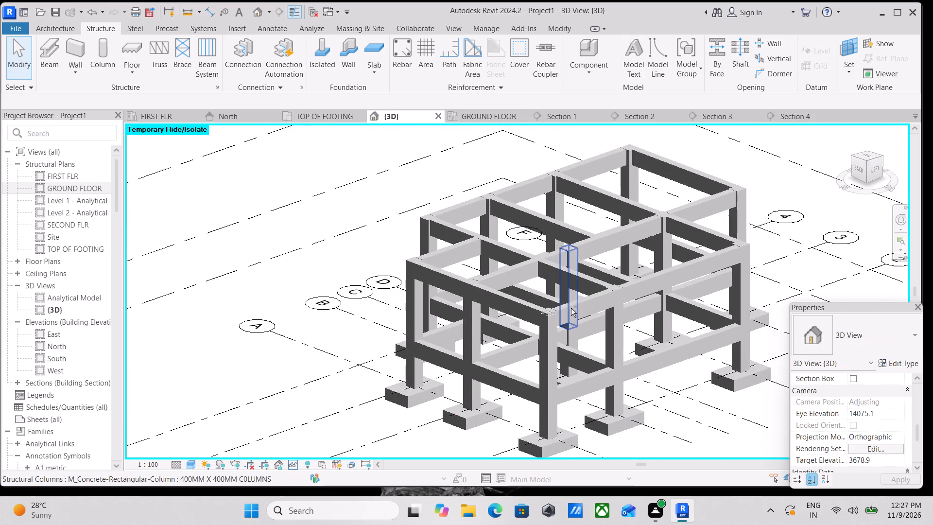
pyautogui.keyDown('shift'); pyautogui.moveTo(571, 308); pyautogui.dragTo(516, 320, button='middle'); pyautogui.keyUp('shift')
pyautogui.click(795, 119)
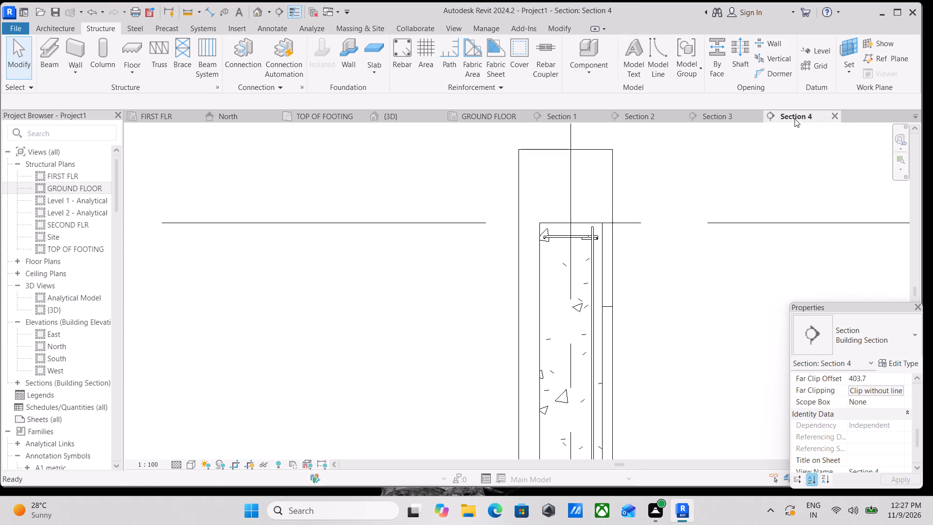
pyautogui.scroll(7, 594, 307)
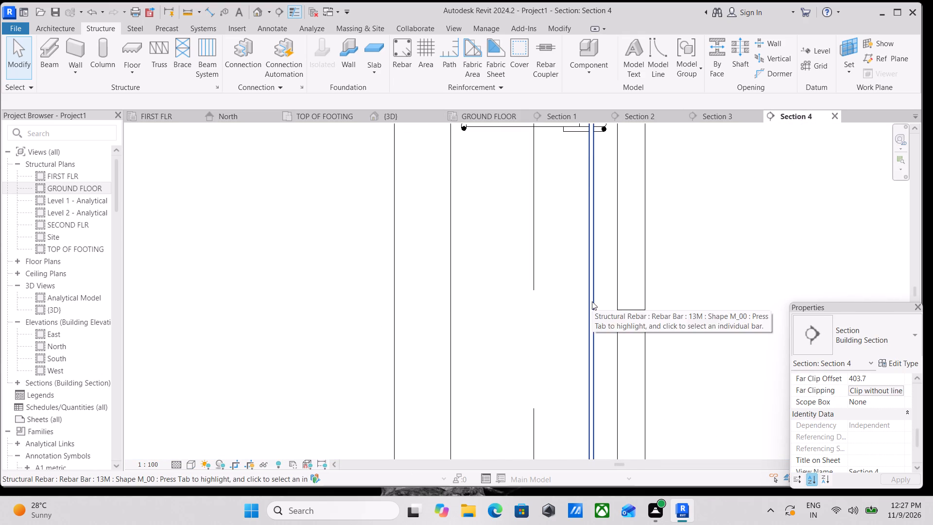
pyautogui.click(592, 301)
pyautogui.click(881, 402)
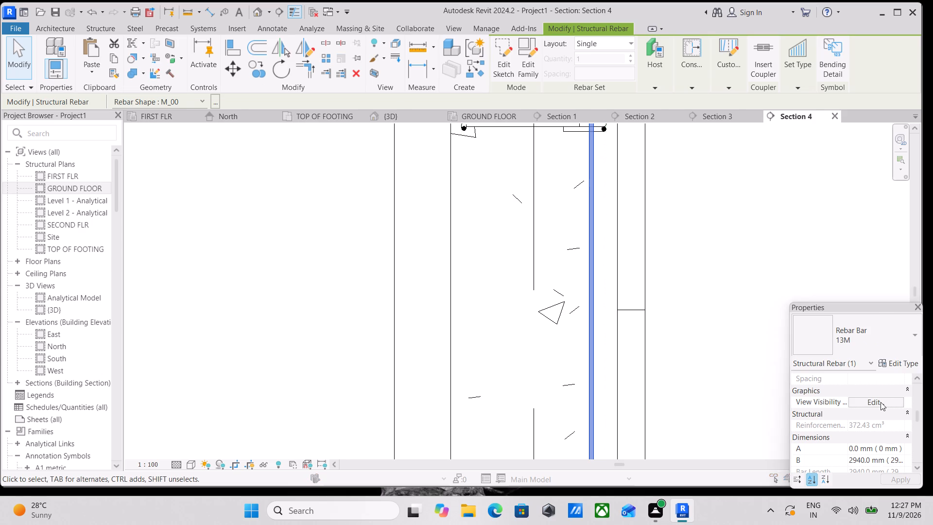
pyautogui.click(862, 336)
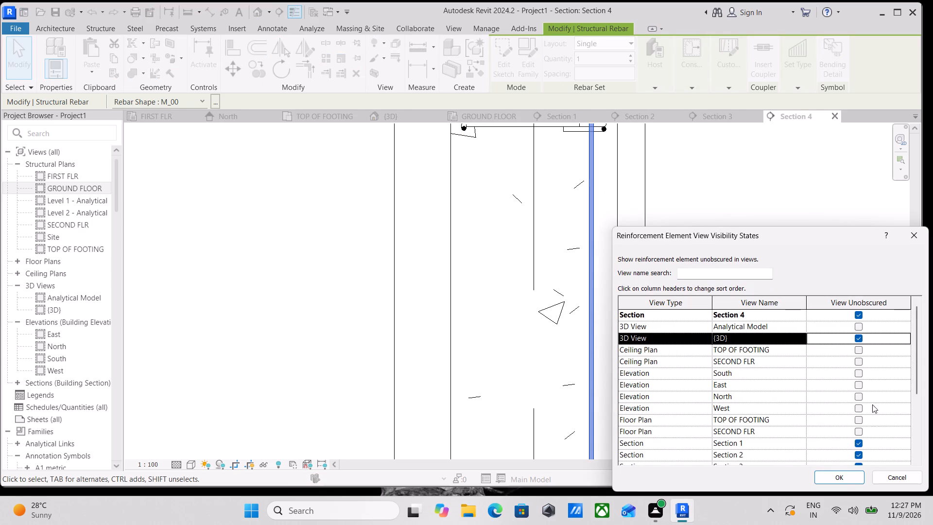
pyautogui.click(846, 473)
pyautogui.moveTo(693, 347); pyautogui.dragTo(678, 480, button='middle')
pyautogui.press('Escape')
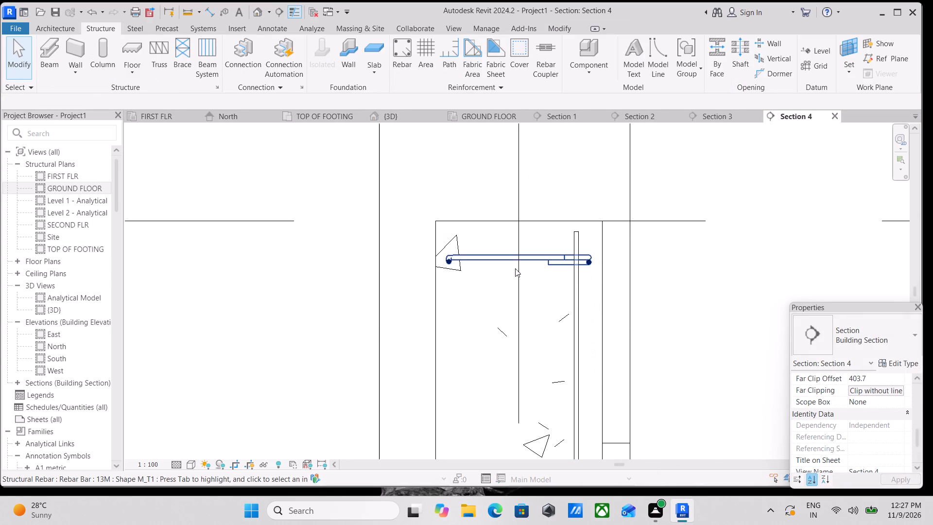
# Check the view visibility states of the M_T1 tie in Section 4.
pyautogui.click(522, 258)
pyautogui.click(884, 415)
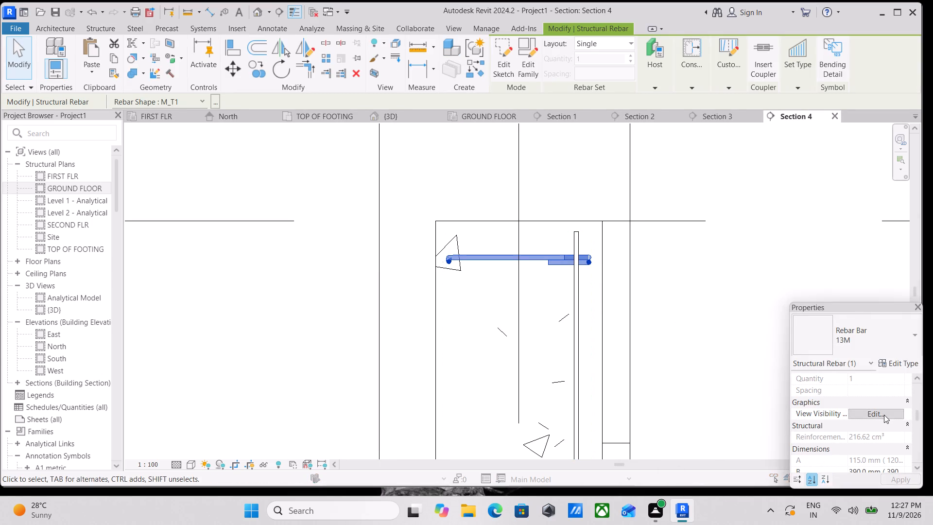
pyautogui.click(838, 474)
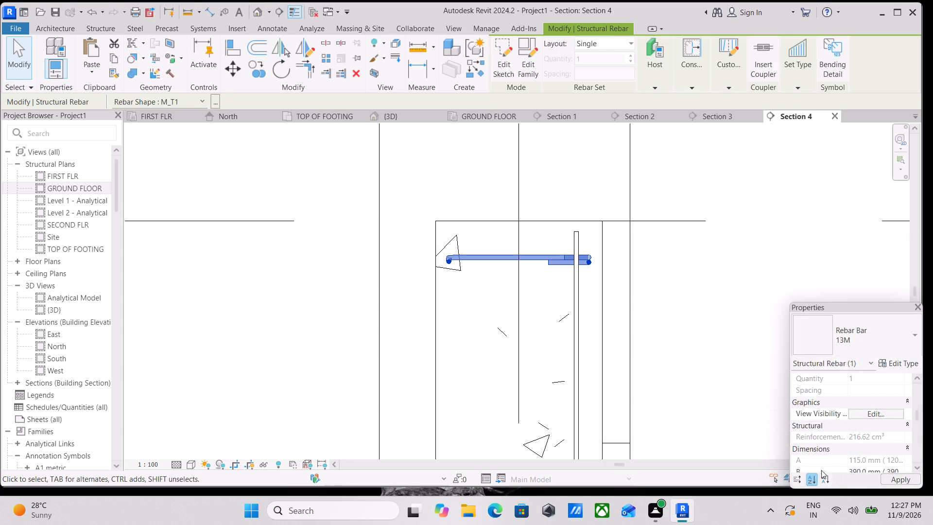
pyautogui.press('Escape')
# Examine the M_T1 tie and the vertical bar at the top of the corner column in the {3D} view.
pyautogui.scroll(-1, 521, 237)
pyautogui.moveTo(521, 237); pyautogui.dragTo(534, 275, button='middle')
pyautogui.click(381, 109)
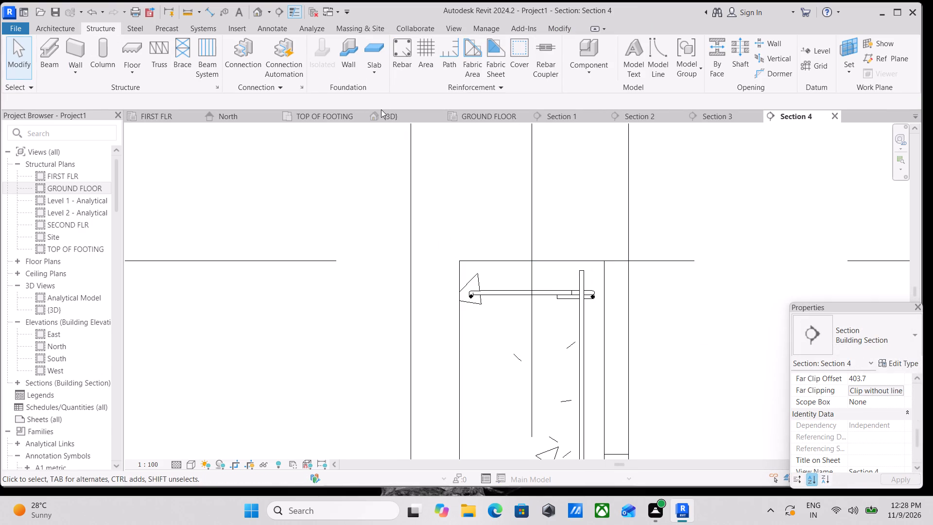
pyautogui.click(386, 117)
pyautogui.scroll(3, 624, 364)
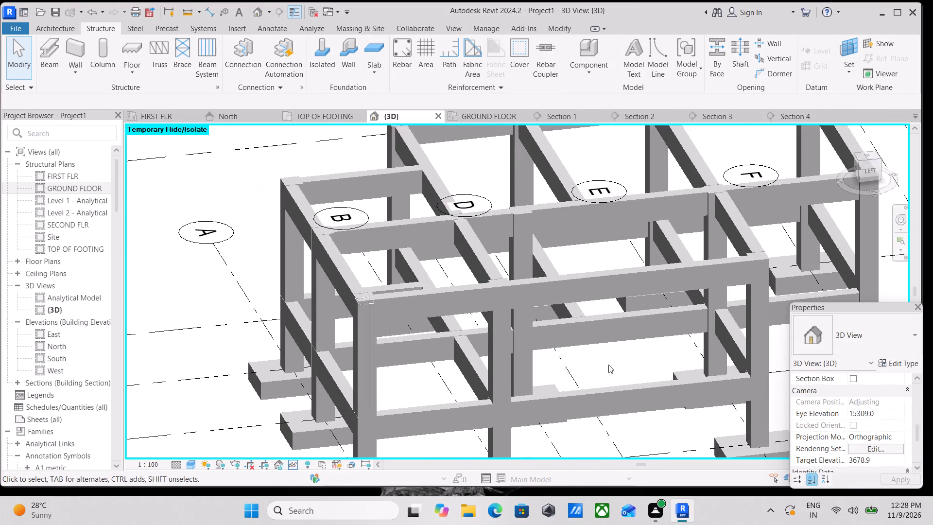
pyautogui.scroll(2, 454, 340)
pyautogui.scroll(-1, 412, 359)
pyautogui.keyDown('shift'); pyautogui.moveTo(414, 358); pyautogui.dragTo(409, 365, button='middle'); pyautogui.keyUp('shift')
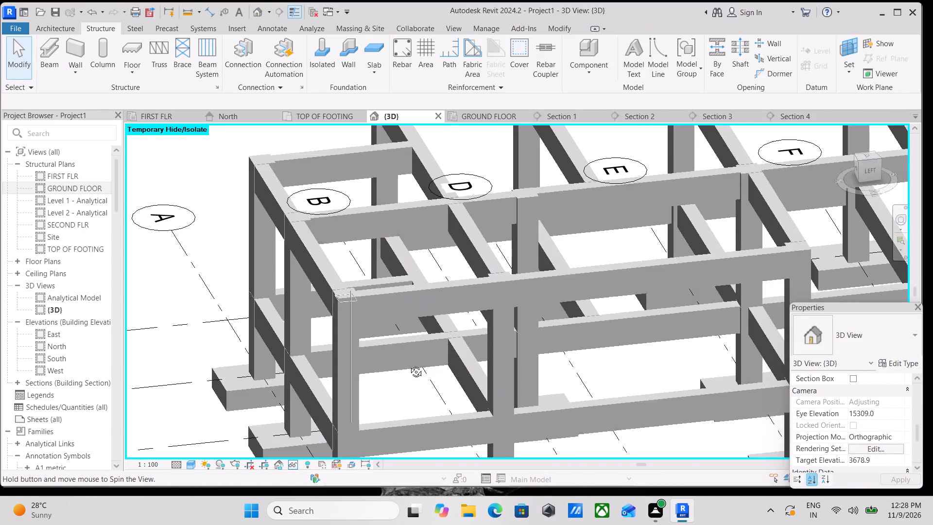
pyautogui.keyDown('shift'); pyautogui.moveTo(409, 365); pyautogui.dragTo(317, 387, button='middle'); pyautogui.keyUp('shift')
pyautogui.moveTo(350, 351); pyautogui.dragTo(686, 369, button='middle')
pyautogui.keyDown('shift'); pyautogui.moveTo(487, 315); pyautogui.dragTo(431, 311, button='middle'); pyautogui.keyUp('shift')
pyautogui.moveTo(474, 285); pyautogui.dragTo(461, 344, button='middle')
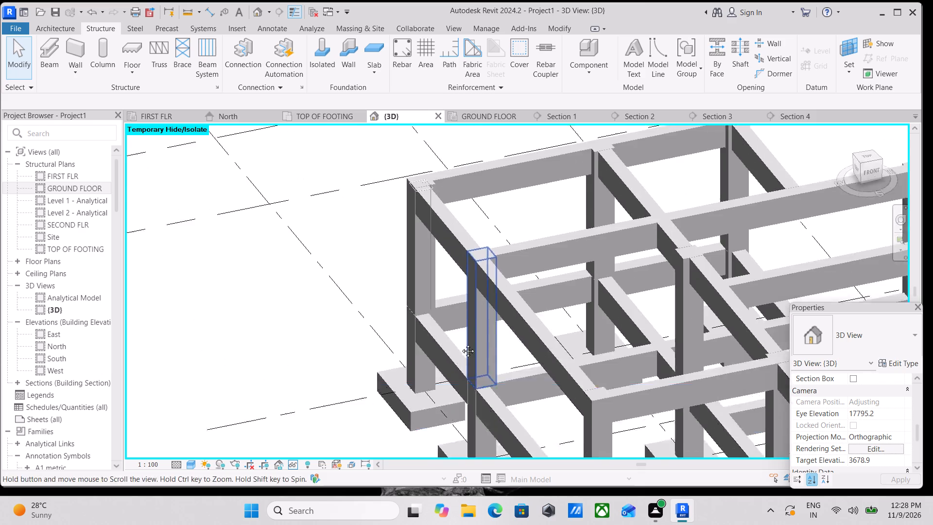
pyautogui.moveTo(461, 344); pyautogui.dragTo(448, 418, button='middle')
pyautogui.keyDown('shift'); pyautogui.moveTo(419, 344); pyautogui.dragTo(380, 367, button='middle'); pyautogui.keyUp('shift')
pyautogui.moveTo(487, 263); pyautogui.dragTo(485, 385, button='middle')
pyautogui.scroll(8, 481, 377)
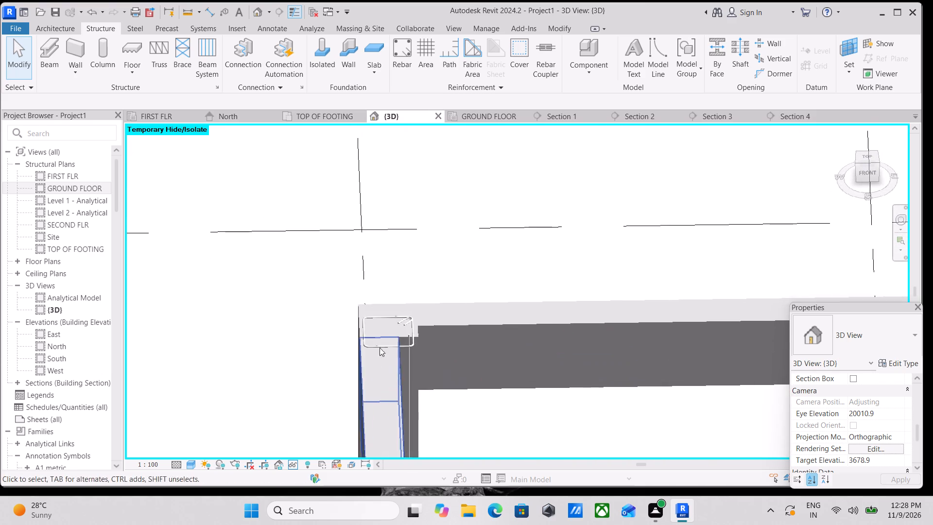
pyautogui.scroll(4, 380, 348)
pyautogui.scroll(6, 421, 359)
pyautogui.scroll(-5, 421, 359)
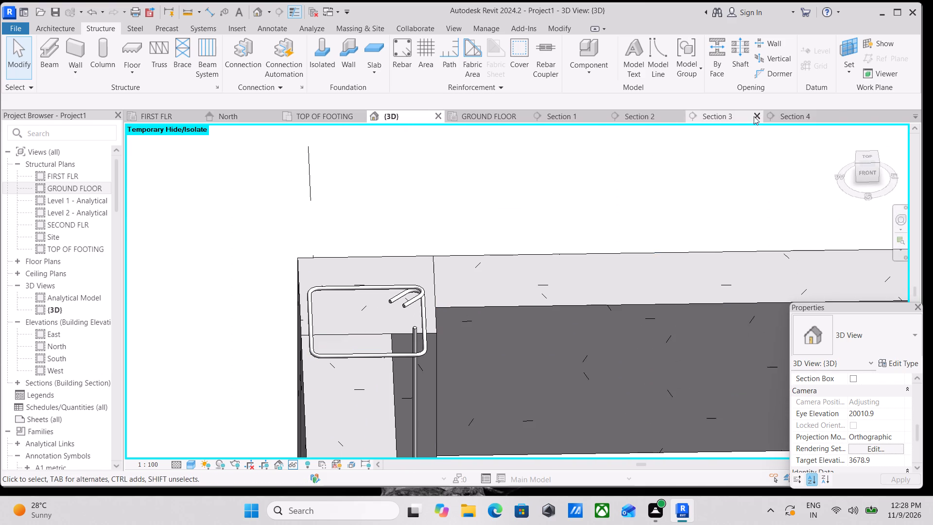
# Open the M_T1 tie's sketch from Section 4 in the FIRST FLR structural plan, inspect it and finish the sketch.
pyautogui.click(790, 115)
pyautogui.scroll(1, 515, 341)
pyautogui.middleClick(551, 332)
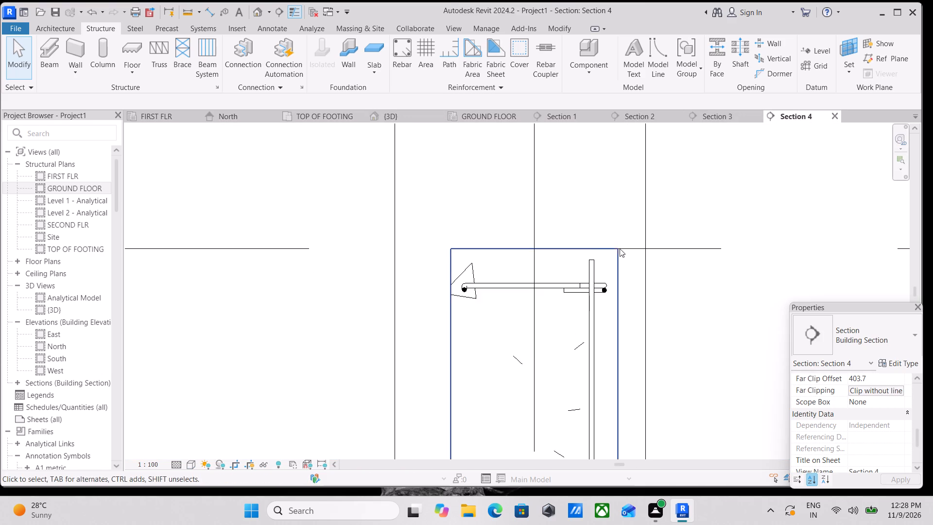
pyautogui.scroll(-3, 593, 256)
pyautogui.scroll(-3, 583, 313)
pyautogui.middleClick(583, 313)
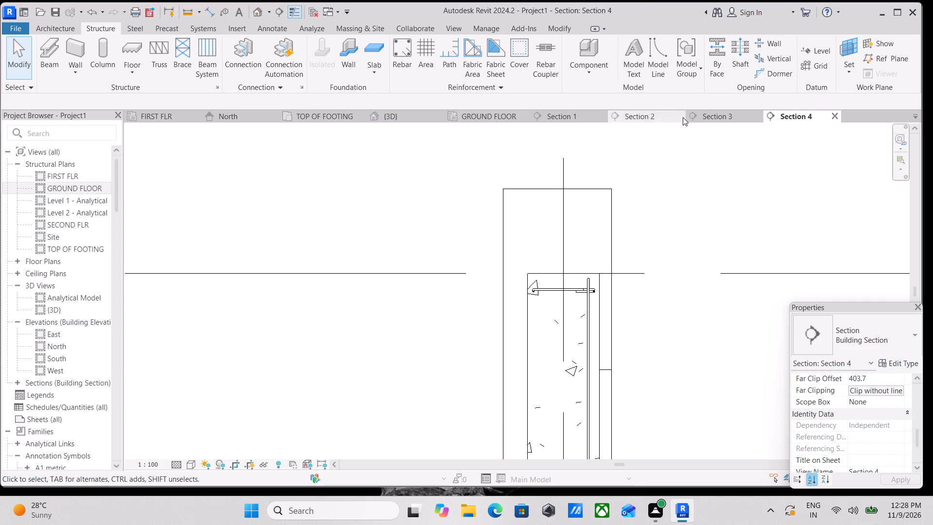
pyautogui.scroll(4, 513, 311)
pyautogui.moveTo(594, 263); pyautogui.dragTo(598, 227, button='middle')
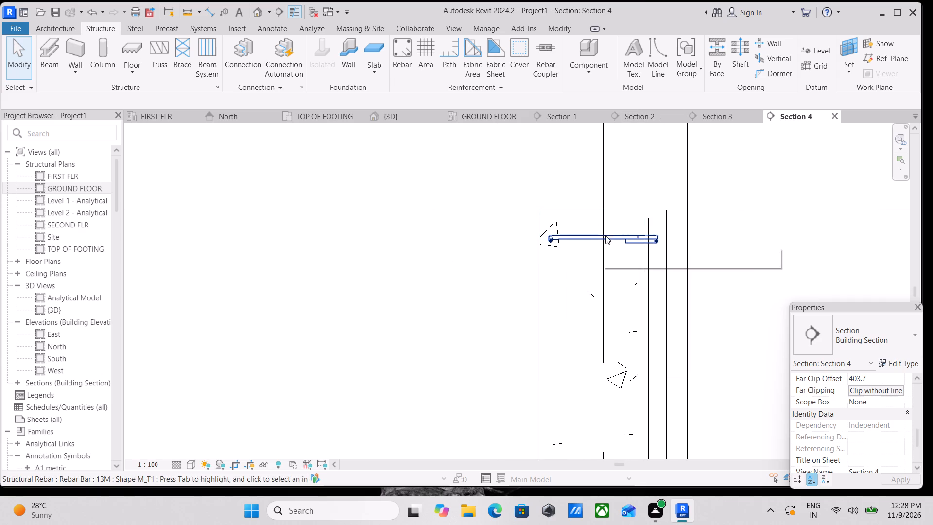
pyautogui.doubleClick(601, 235)
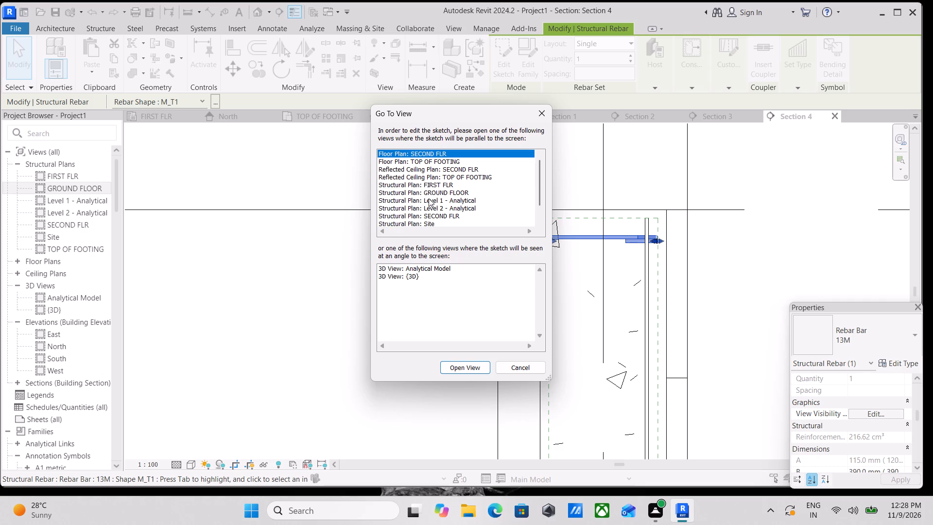
pyautogui.click(430, 184)
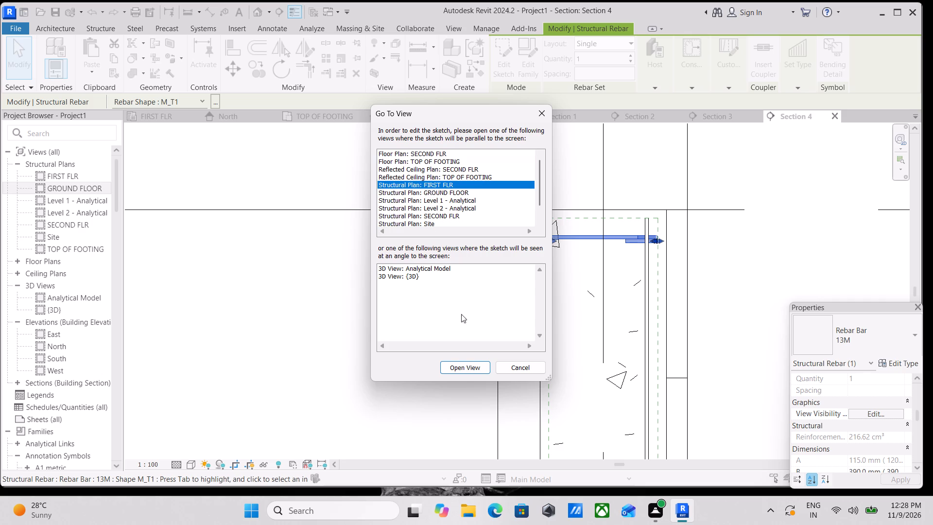
pyautogui.click(466, 365)
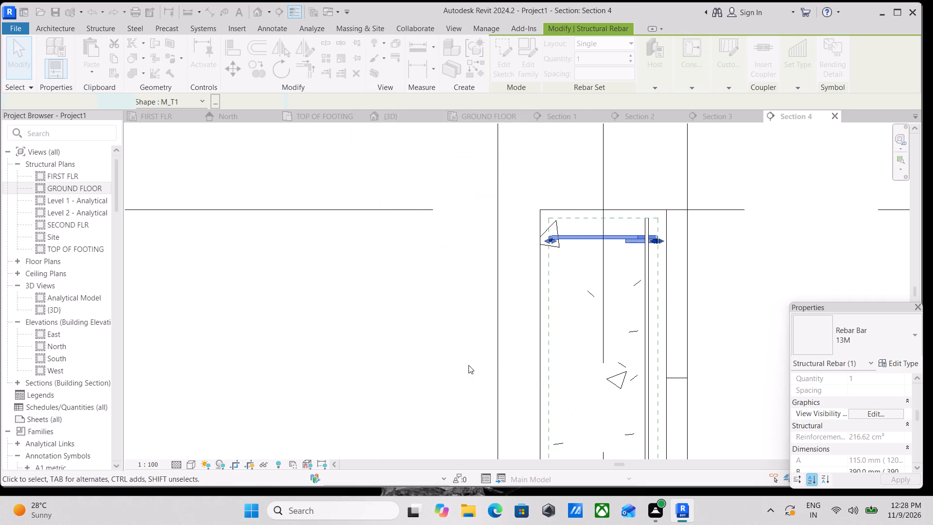
pyautogui.scroll(3, 553, 347)
pyautogui.moveTo(558, 345); pyautogui.dragTo(506, 386, button='middle')
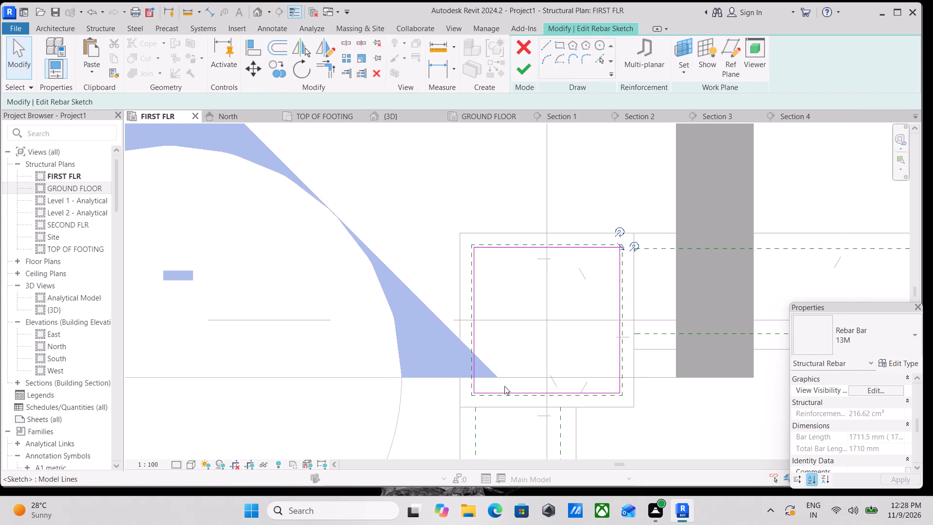
pyautogui.click(518, 67)
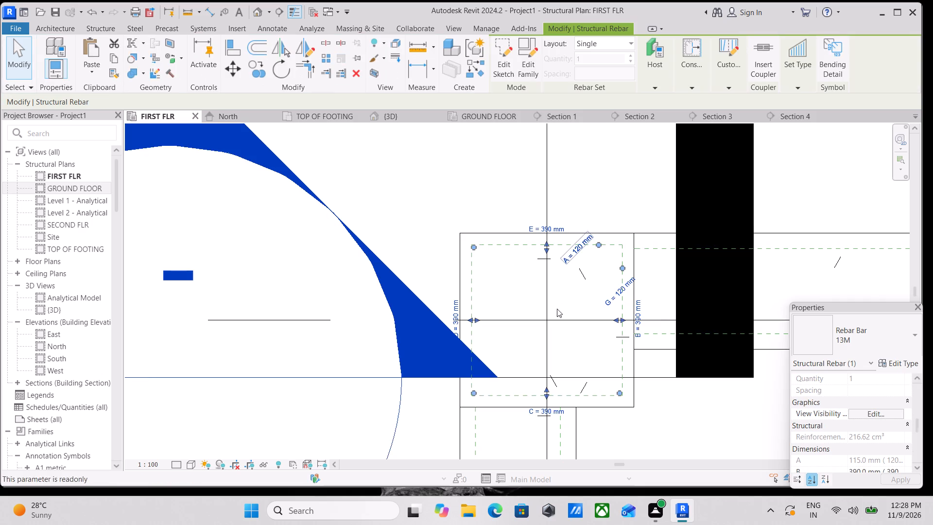
# Set the FIRST FLR structural plan's detail level to Fine.
pyautogui.scroll(1, 556, 322)
pyautogui.moveTo(556, 322); pyautogui.dragTo(516, 343, button='middle')
pyautogui.click(190, 466)
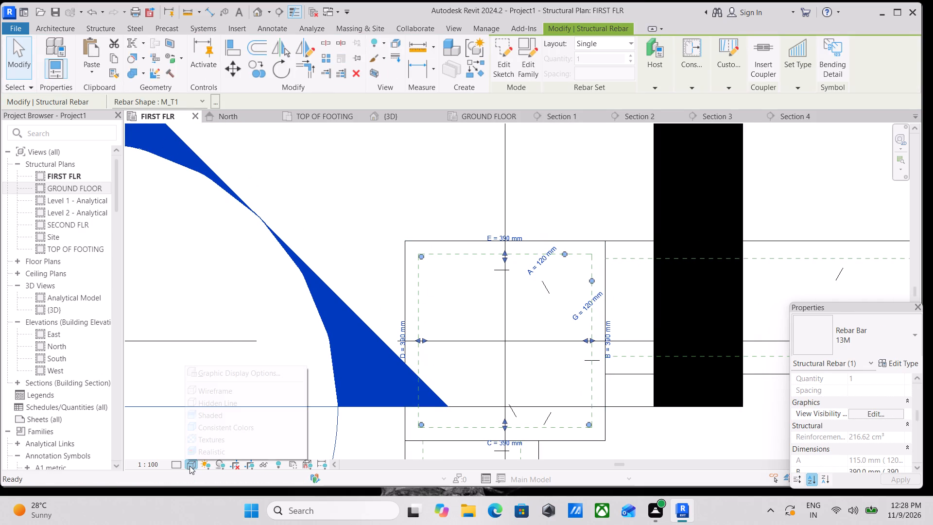
pyautogui.click(190, 466)
pyautogui.click(177, 466)
pyautogui.click(188, 445)
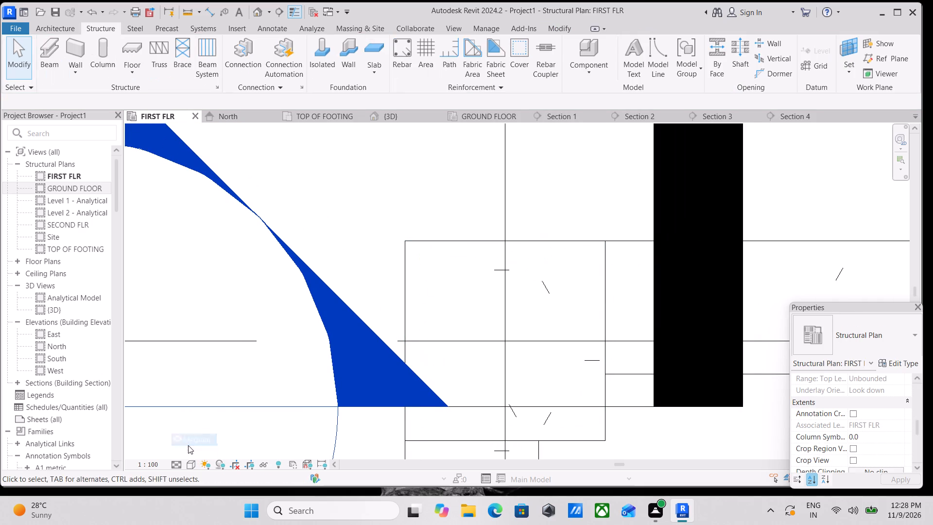
pyautogui.click(192, 459)
pyautogui.click(190, 463)
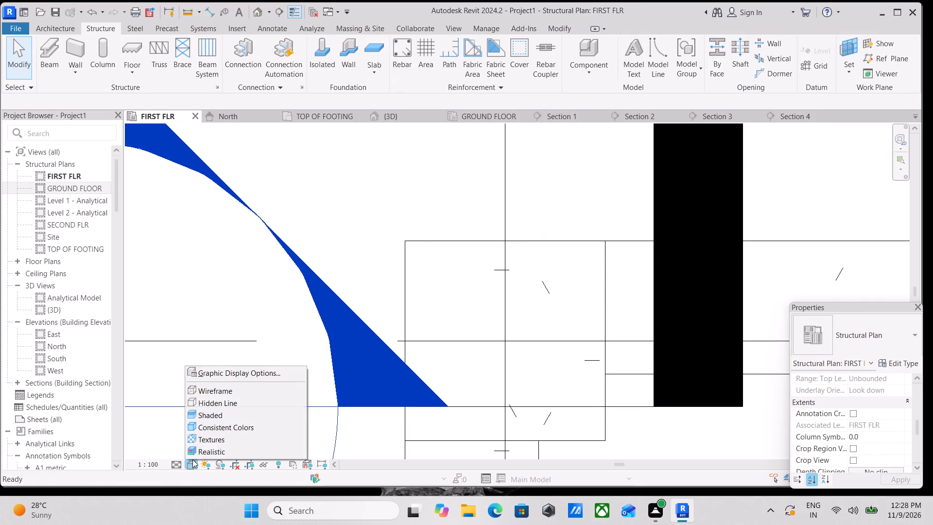
pyautogui.click(176, 465)
pyautogui.click(185, 450)
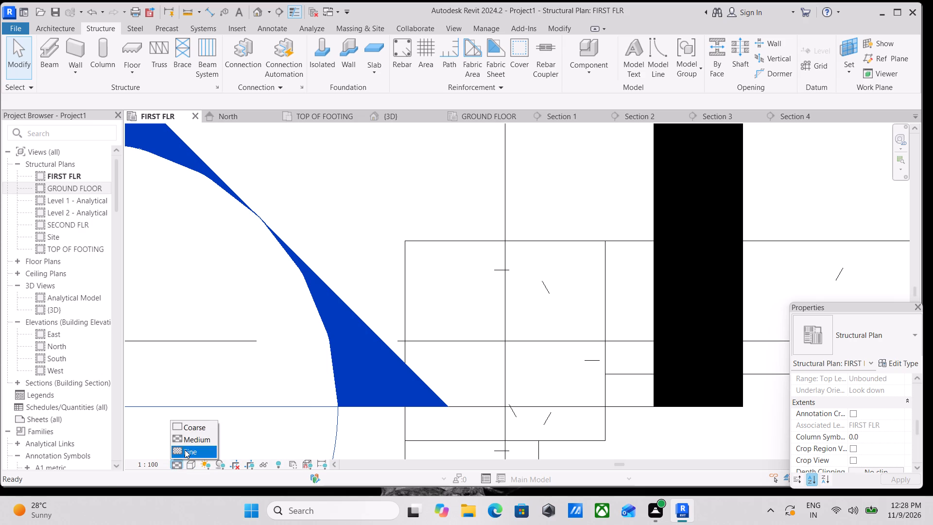
pyautogui.scroll(-12, 276, 401)
pyautogui.moveTo(428, 386); pyautogui.dragTo(505, 379, button='middle')
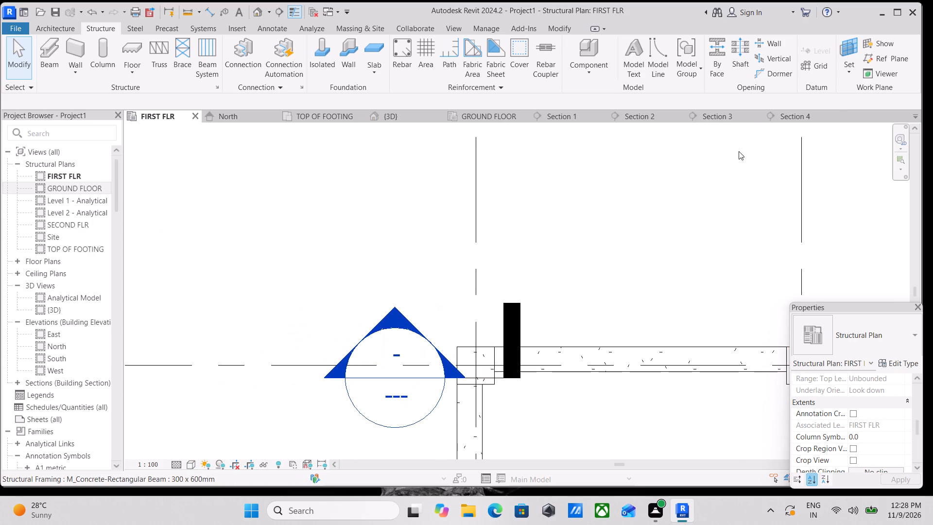
# Open the M_T1 tie's sketch from Section 4 in the SECOND FLR structural plan, inspect it and finish the sketch.
pyautogui.click(799, 111)
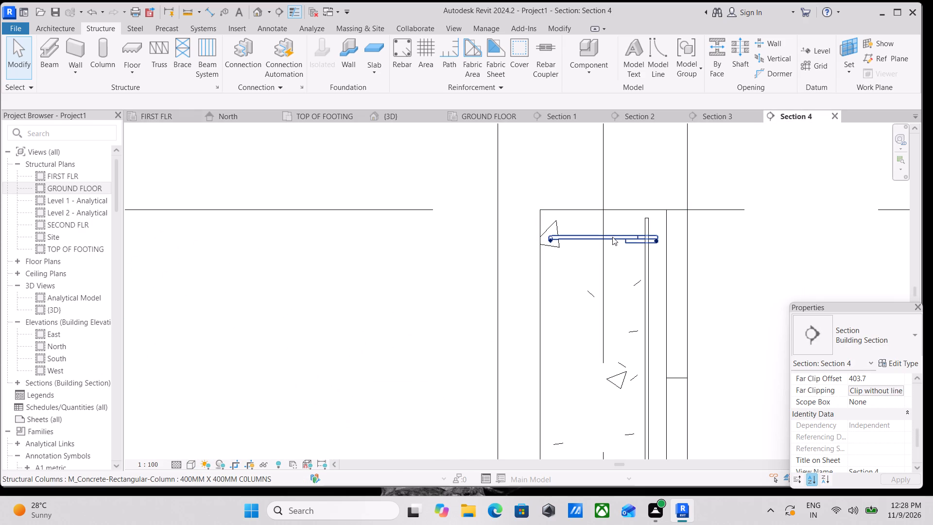
pyautogui.doubleClick(612, 235)
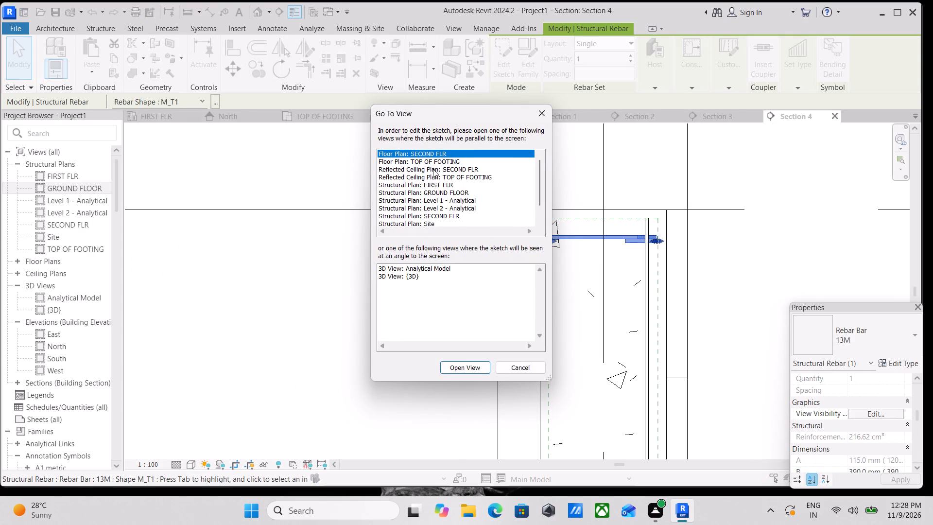
pyautogui.click(435, 168)
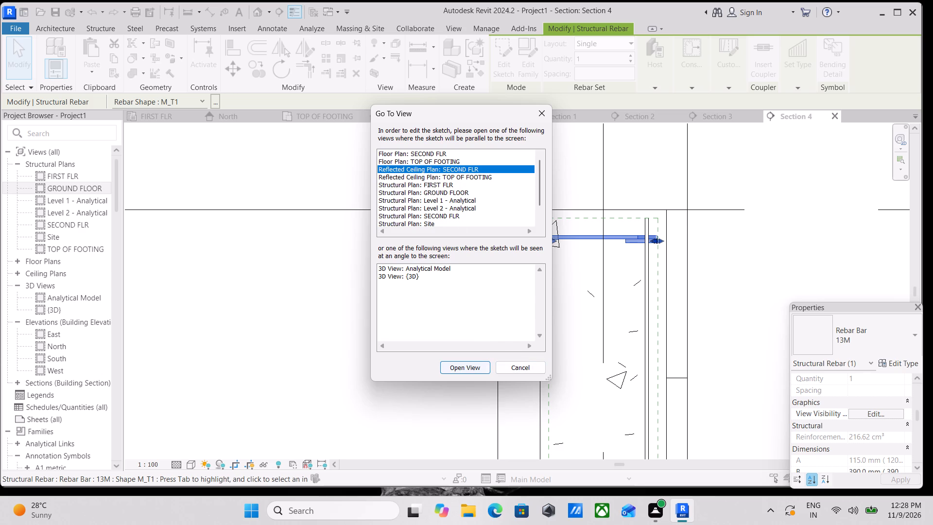
pyautogui.click(423, 157)
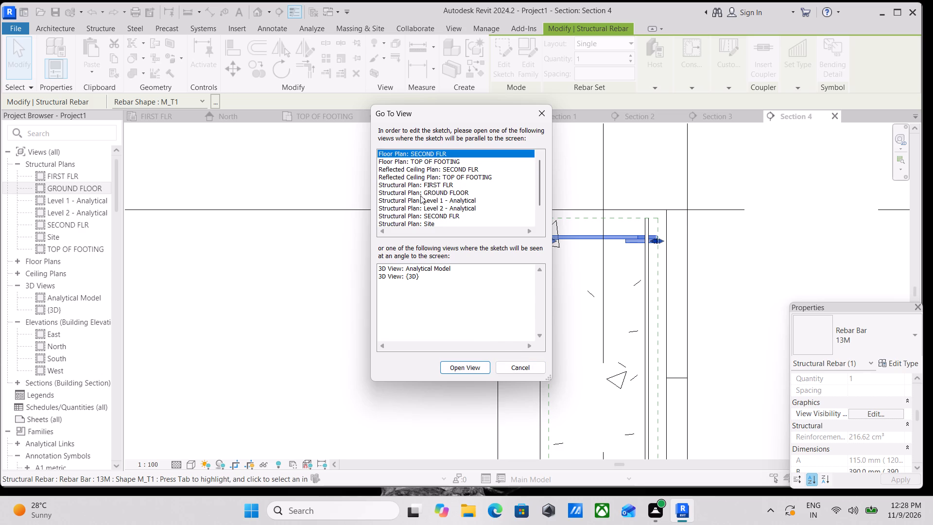
pyautogui.click(435, 215)
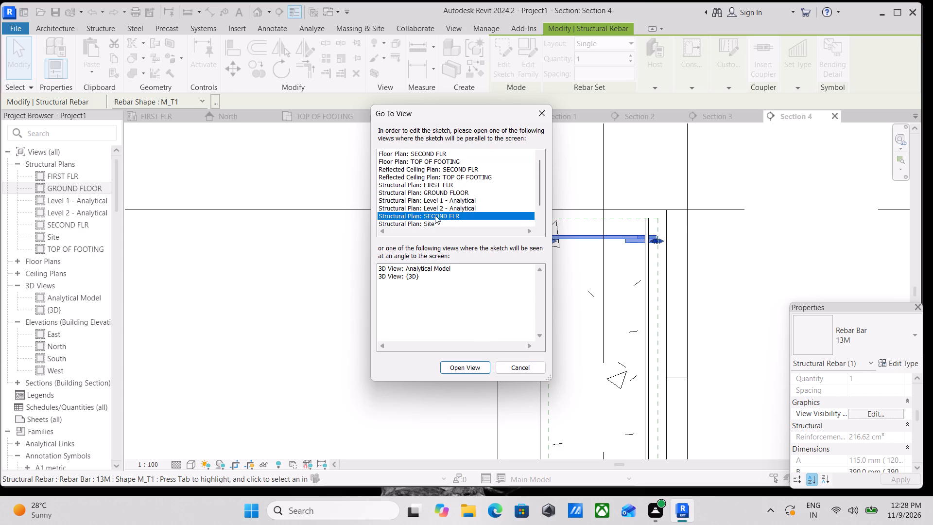
pyautogui.click(466, 364)
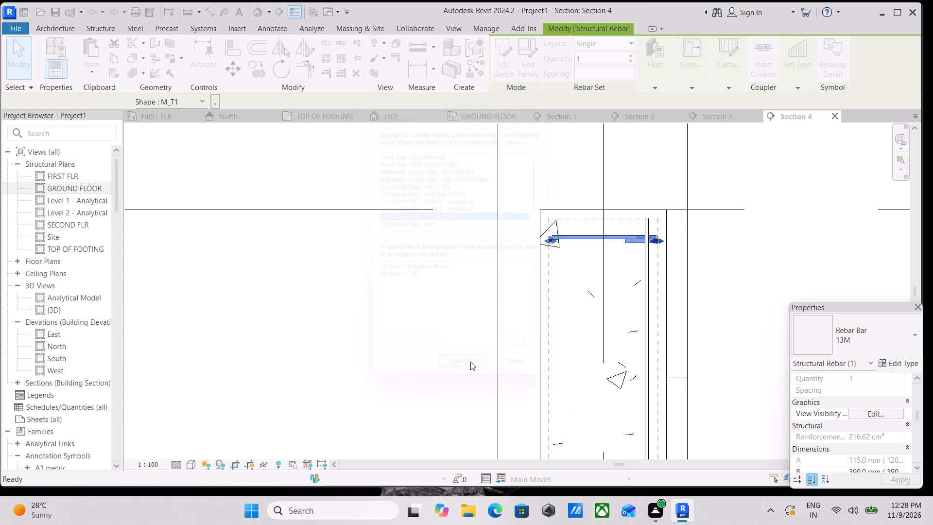
pyautogui.scroll(7, 488, 219)
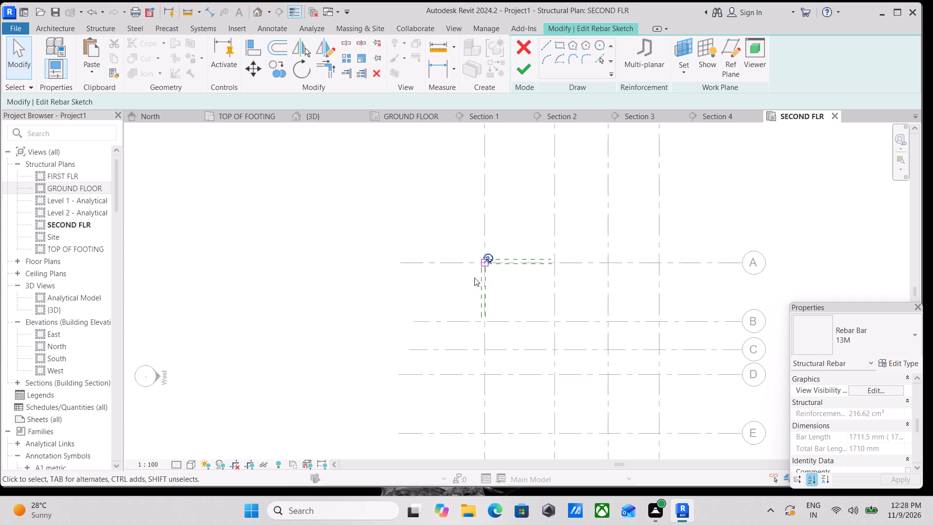
pyautogui.scroll(19, 474, 278)
pyautogui.moveTo(451, 286); pyautogui.dragTo(527, 379, button='middle')
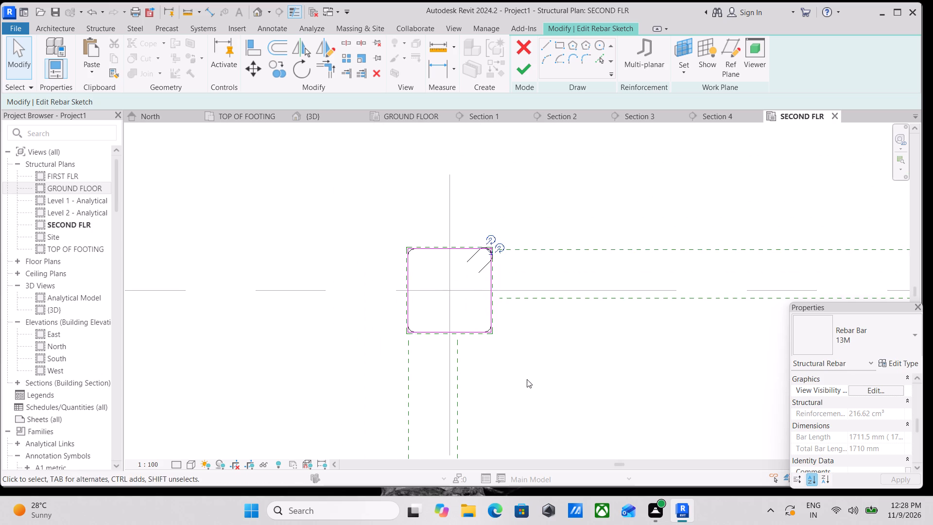
pyautogui.scroll(2, 285, 433)
pyautogui.click(522, 64)
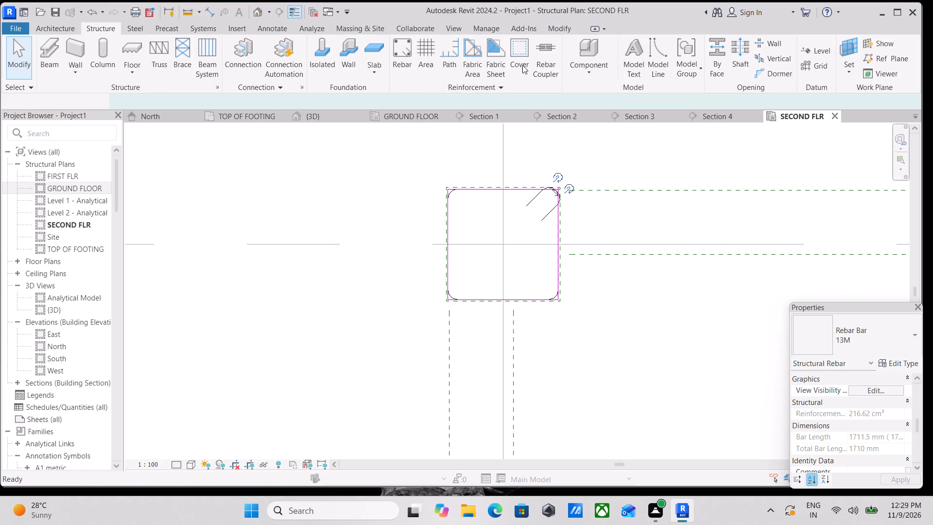
# Check the area around the corner column in the SECOND FLR structural plan and close that view.
pyautogui.scroll(3, 550, 254)
pyautogui.scroll(-18, 535, 248)
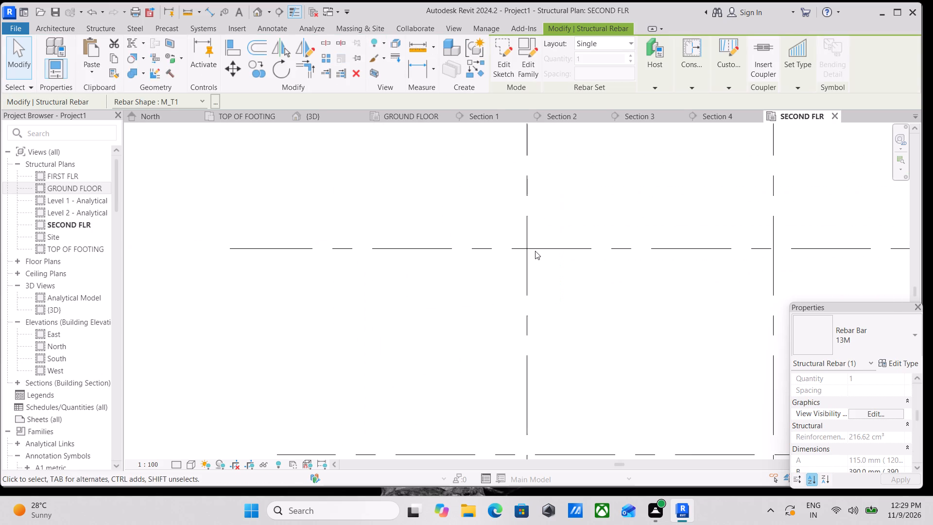
pyautogui.scroll(-8, 535, 251)
pyautogui.moveTo(535, 251); pyautogui.dragTo(542, 323, button='middle')
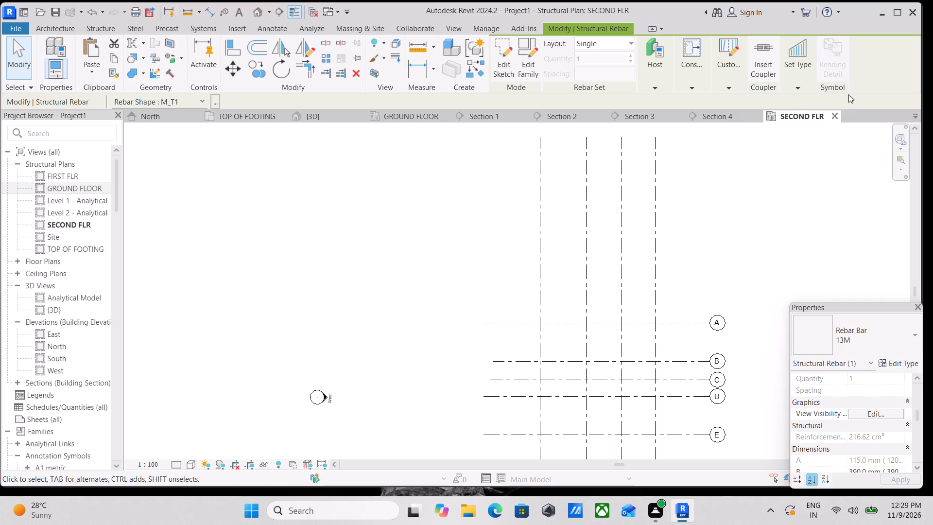
pyautogui.click(837, 110)
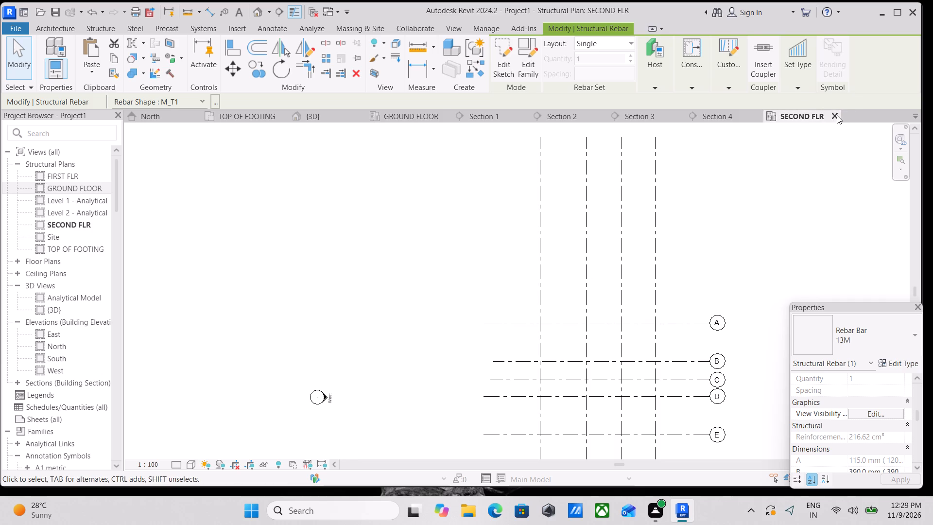
pyautogui.click(837, 115)
# Open the M_T1 tie's sketch from Section 4 in the FIRST FLR structural plan and finish the sketch.
pyautogui.click(793, 111)
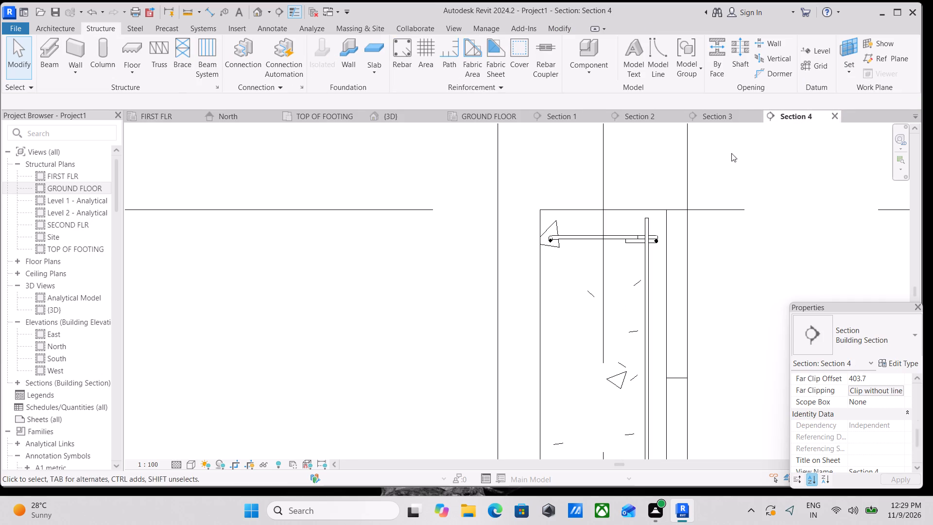
pyautogui.scroll(5, 611, 224)
pyautogui.moveTo(635, 252); pyautogui.dragTo(575, 268, button='middle')
pyautogui.scroll(1, 573, 268)
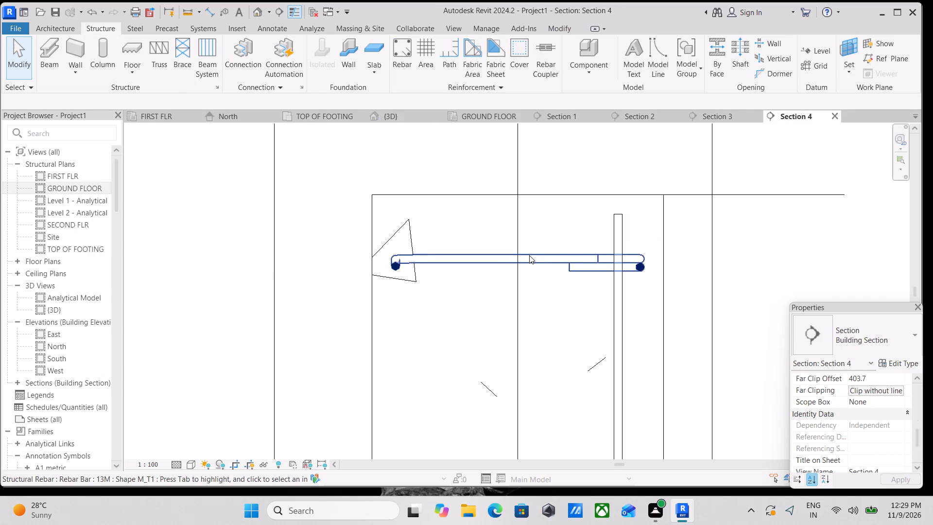
pyautogui.doubleClick(529, 255)
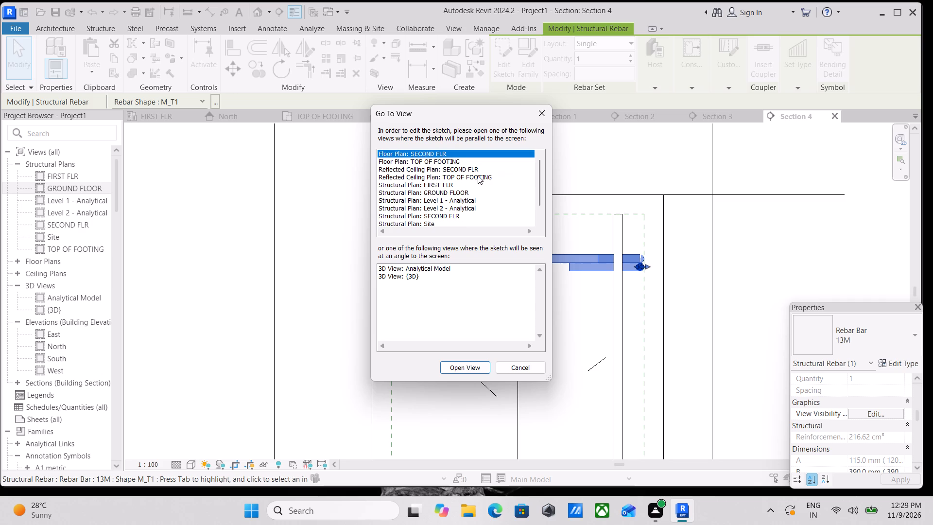
pyautogui.scroll(-3, 429, 220)
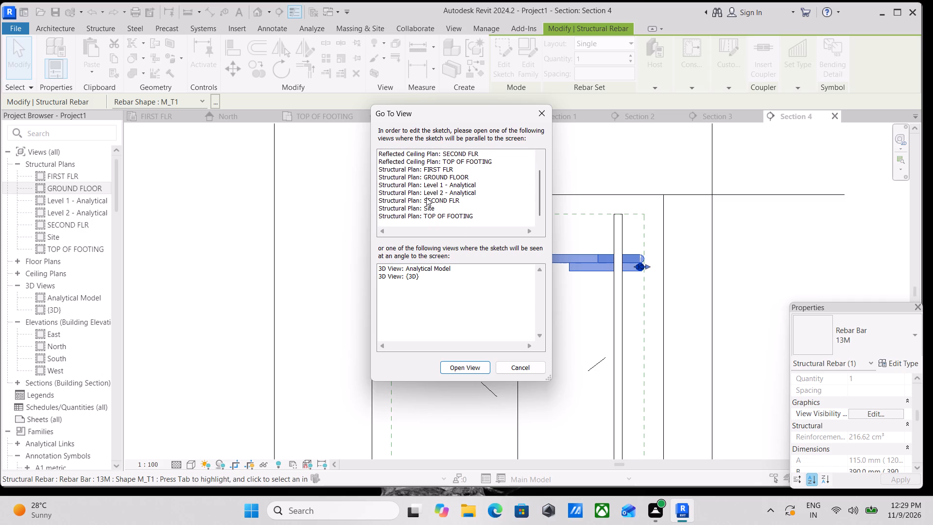
pyautogui.click(414, 169)
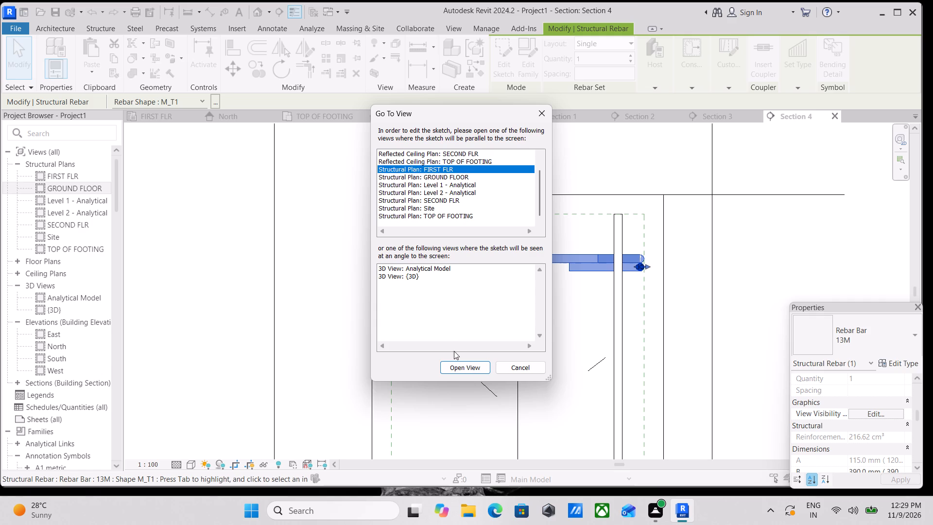
pyautogui.click(464, 369)
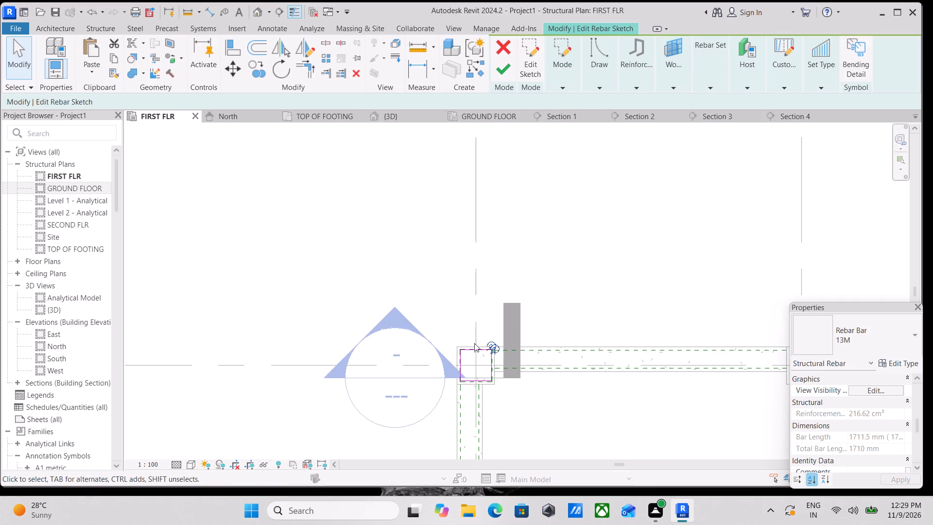
pyautogui.scroll(9, 476, 378)
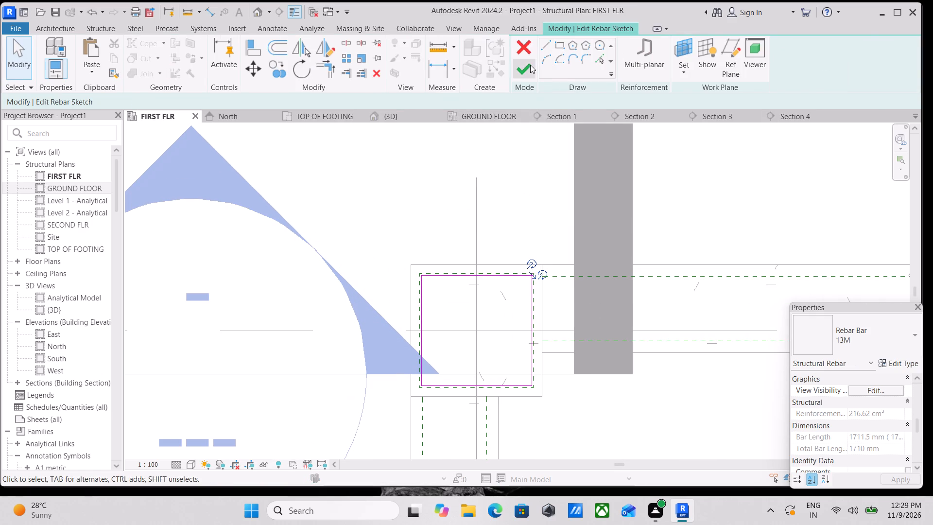
pyautogui.click(524, 65)
# Set the FIRST FLR structural plan to Fine detail level and the Wireframe visual style.
pyautogui.scroll(3, 469, 352)
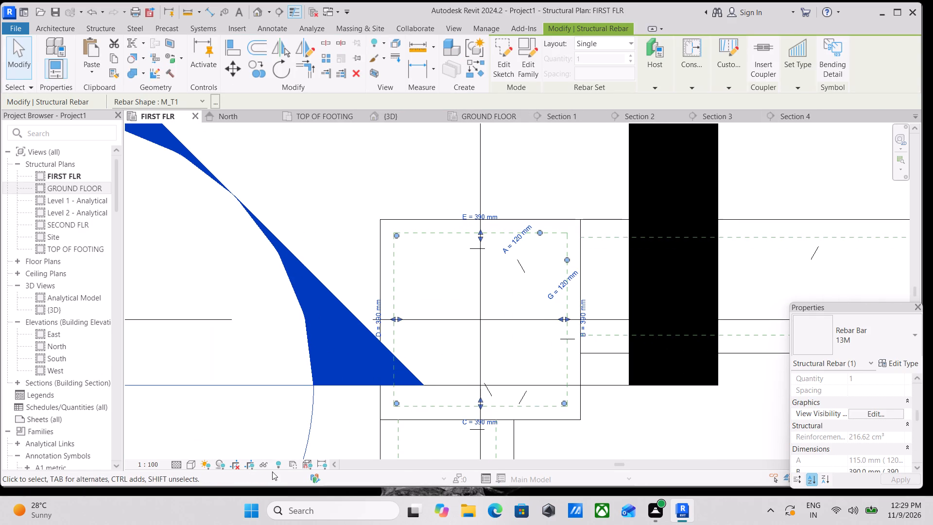
pyautogui.click(194, 462)
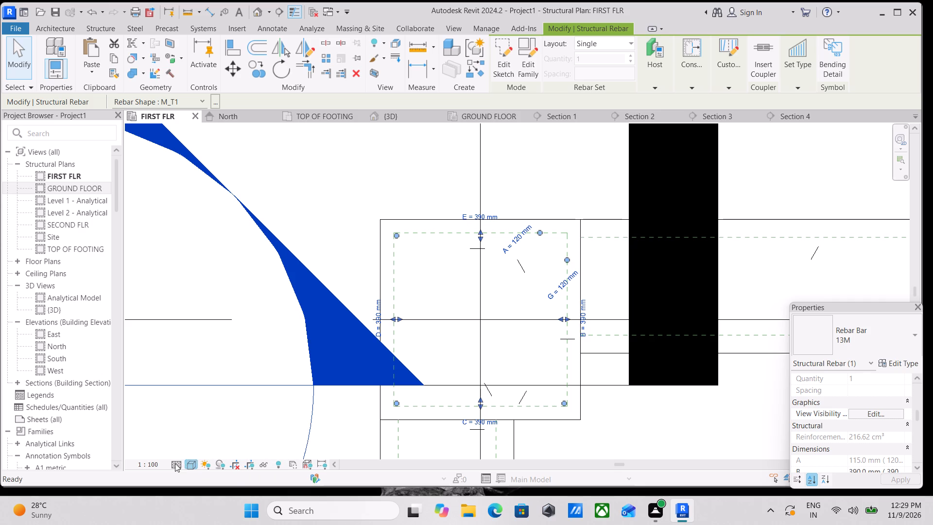
pyautogui.click(175, 463)
pyautogui.click(184, 447)
pyautogui.scroll(-5, 490, 364)
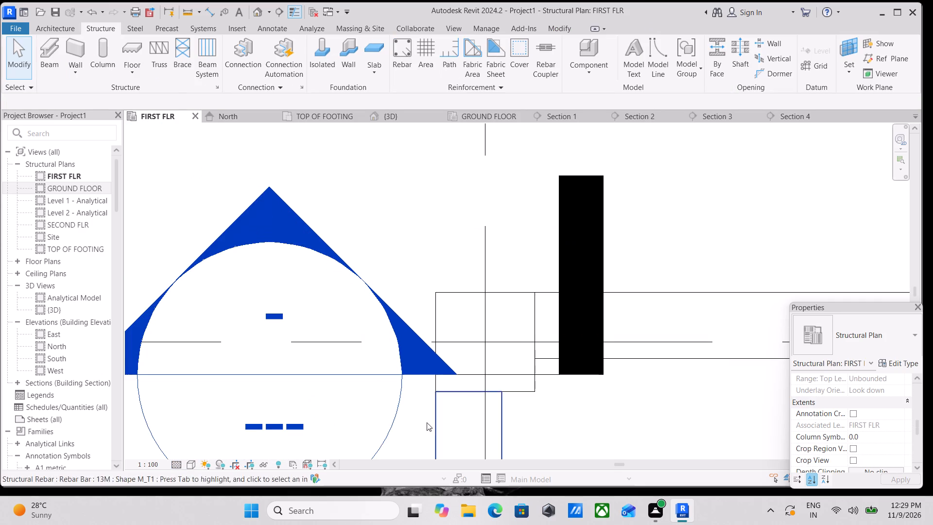
pyautogui.scroll(-4, 312, 424)
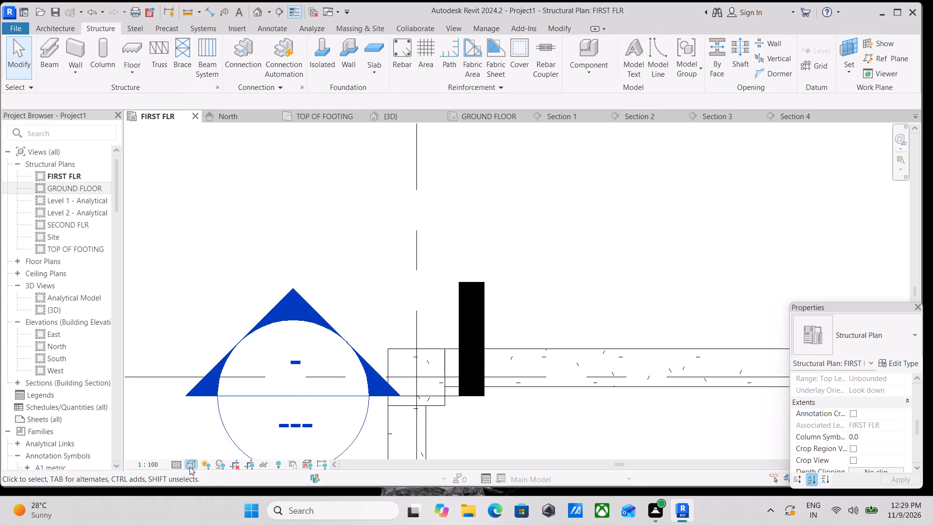
pyautogui.click(190, 467)
pyautogui.click(209, 392)
# Set the layout of the M_00 vertical bar inside the corner column's tie to Fixed Number.
pyautogui.scroll(4, 431, 394)
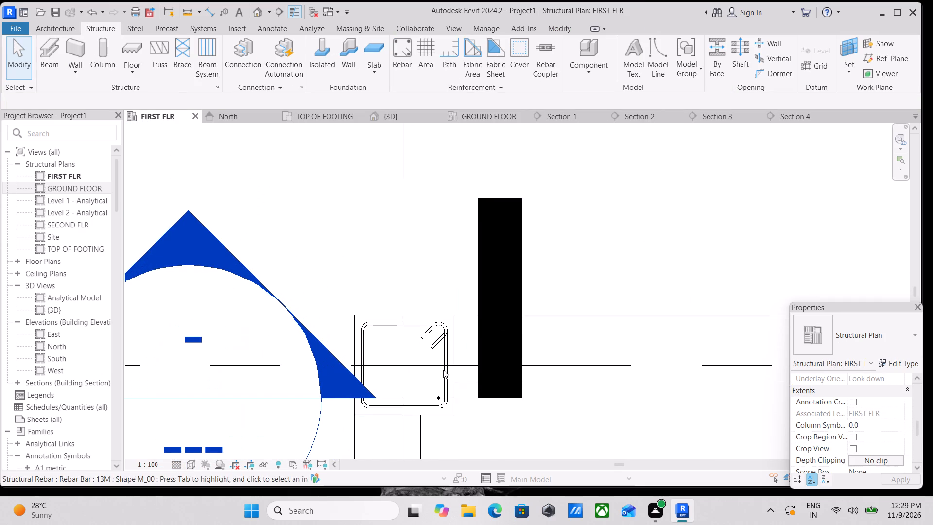
pyautogui.middleClick(424, 353)
pyautogui.scroll(9, 448, 408)
pyautogui.click(435, 392)
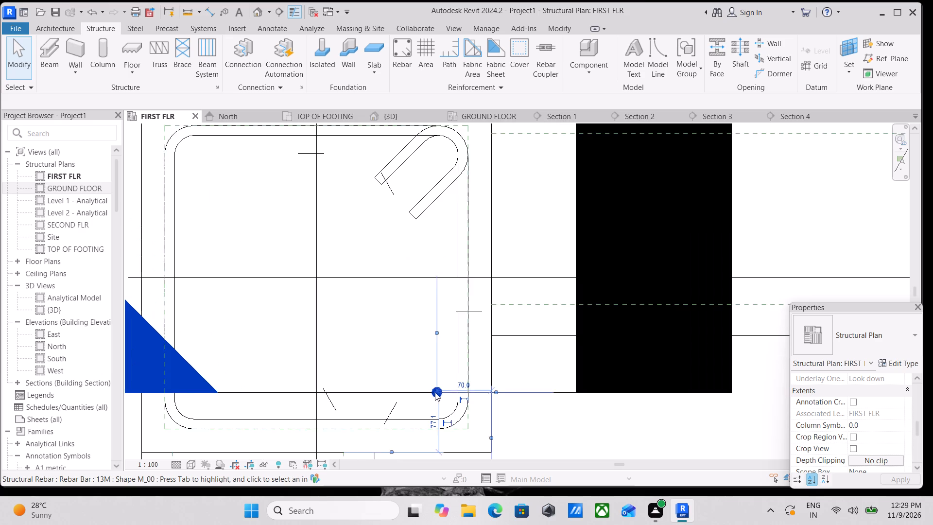
pyautogui.scroll(-1, 435, 389)
pyautogui.moveTo(435, 389); pyautogui.dragTo(511, 397, button='middle')
pyautogui.scroll(-3, 514, 388)
pyautogui.middleClick(517, 385)
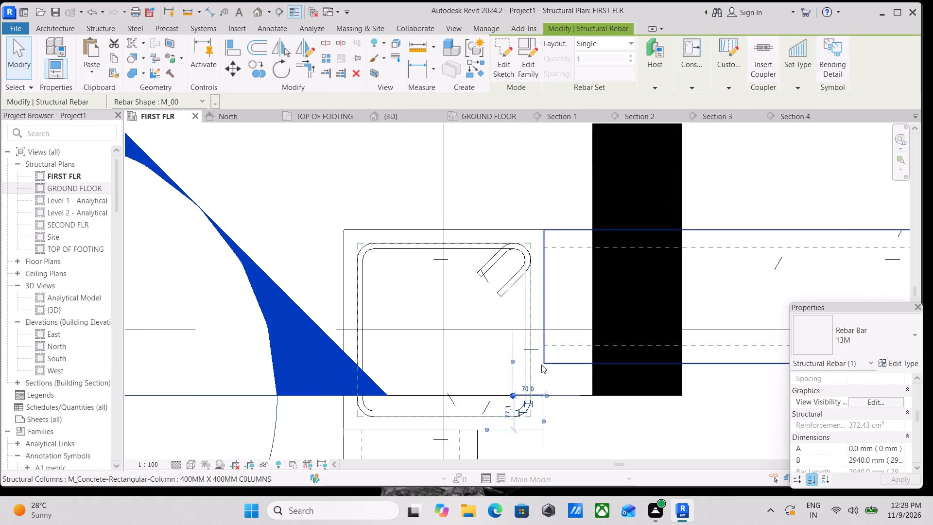
pyautogui.click(617, 46)
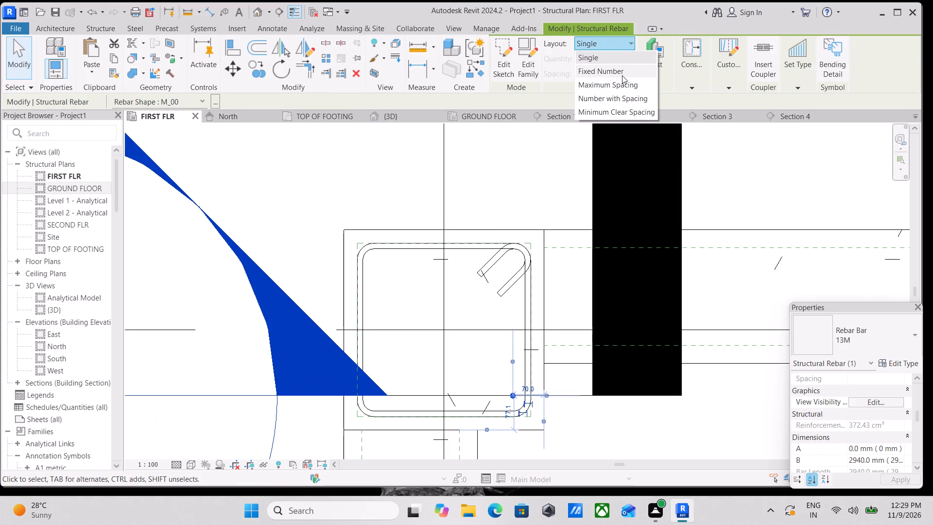
pyautogui.click(622, 75)
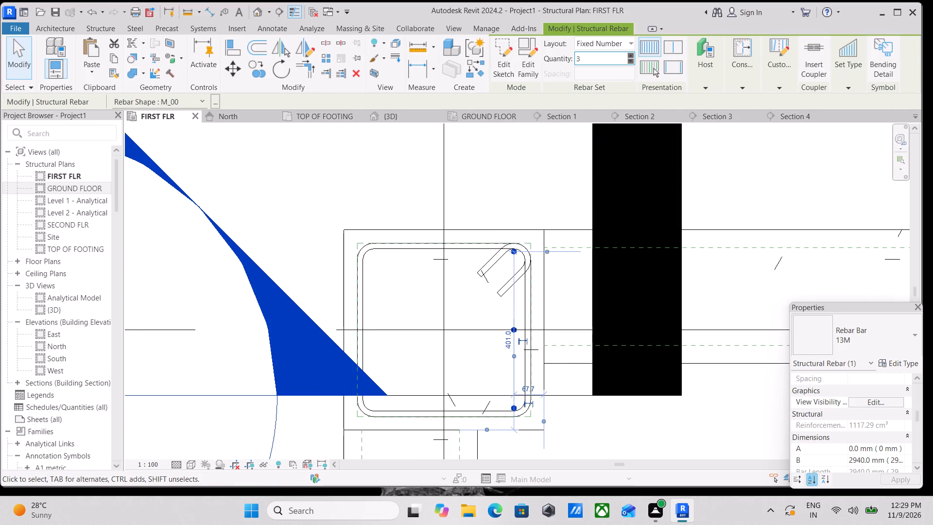
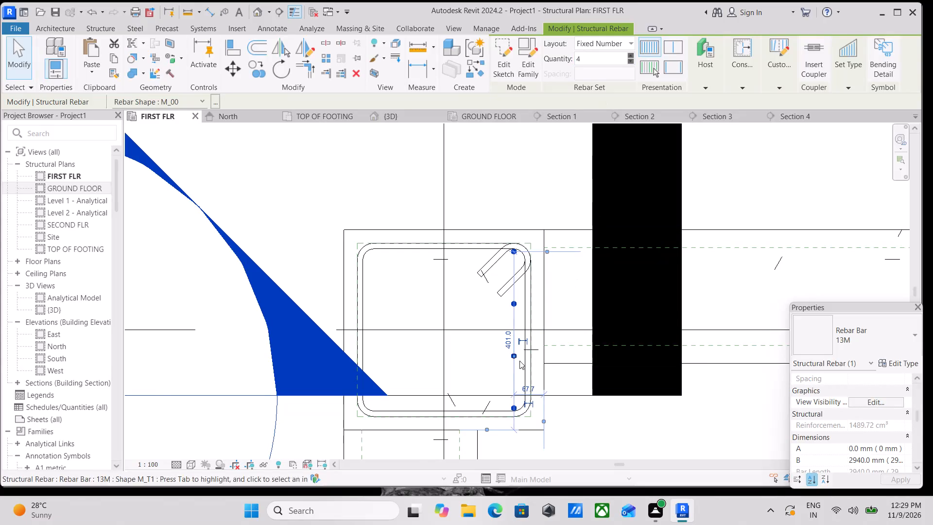
# Pull in both ends of the four-bar M_00 set inside the corner column's tie, with the first bar about 68 mm from the column's upper face.
pyautogui.press('Escape')
pyautogui.scroll(2, 521, 362)
pyautogui.scroll(6, 519, 226)
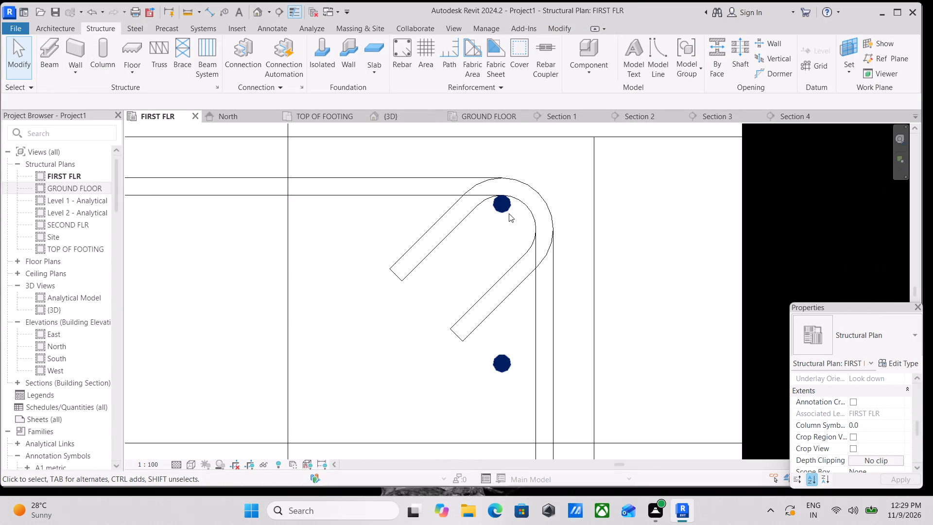
pyautogui.click(505, 209)
pyautogui.scroll(-3, 507, 197)
pyautogui.moveTo(506, 202); pyautogui.dragTo(506, 210)
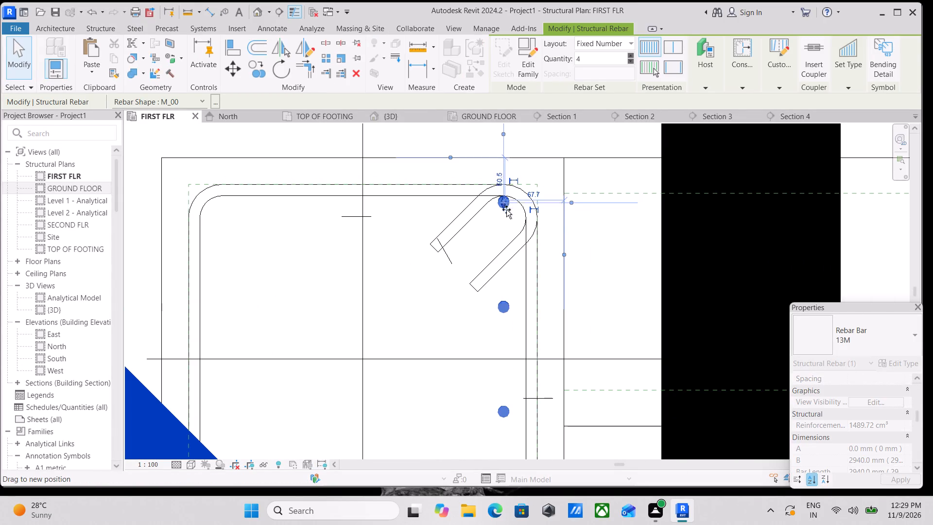
pyautogui.moveTo(506, 210); pyautogui.dragTo(508, 218)
pyautogui.scroll(-2, 508, 241)
pyautogui.moveTo(508, 250); pyautogui.dragTo(527, 137, button='middle')
pyautogui.scroll(-1, 552, 299)
pyautogui.scroll(2, 523, 332)
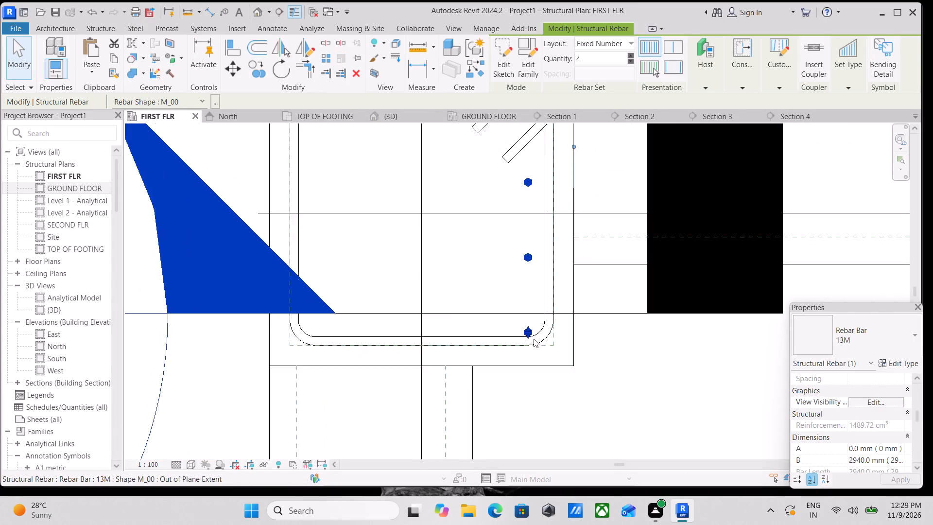
pyautogui.scroll(2, 534, 339)
pyautogui.moveTo(528, 323); pyautogui.dragTo(528, 307)
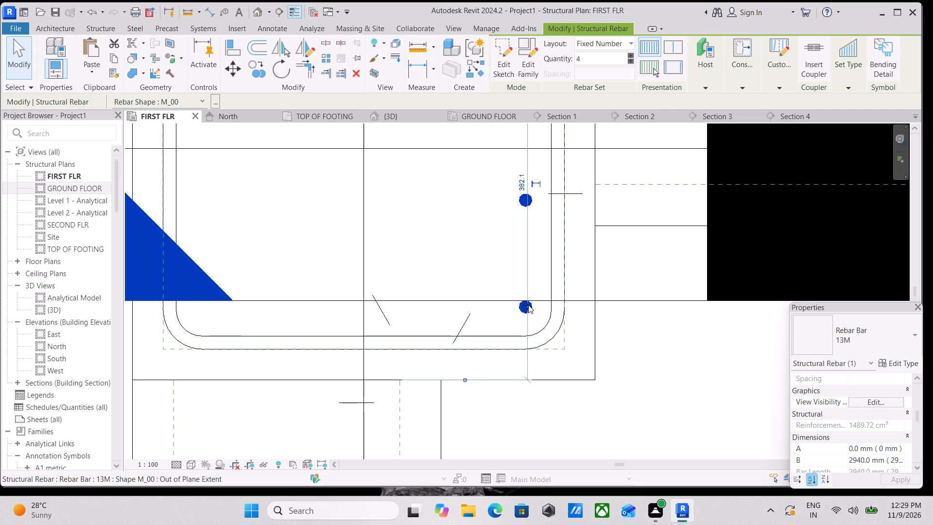
pyautogui.scroll(-3, 528, 305)
pyautogui.moveTo(528, 305); pyautogui.dragTo(619, 396, button='middle')
pyautogui.scroll(1, 619, 396)
pyautogui.scroll(-3, 602, 346)
pyautogui.press('Escape')
pyautogui.moveTo(602, 346); pyautogui.dragTo(605, 365, button='middle')
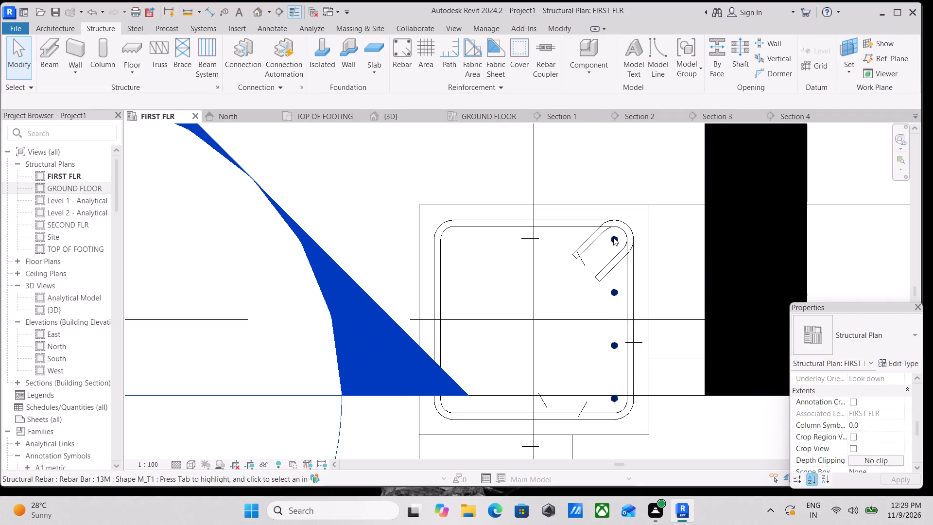
# Nudge the M_00 bar set toward the tie's right leg, about 63 mm from the column's right face.
pyautogui.click(613, 237)
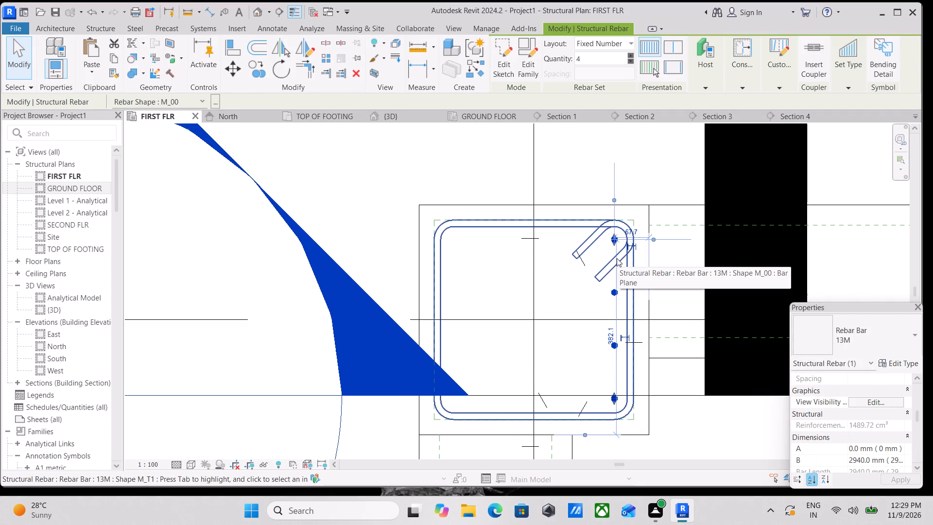
pyautogui.press('Right')
pyautogui.press('Escape')
# Mirror a copy of the four-bar M_00 set to the column's opposite side about a drawn vertical axis through the column's centre.
pyautogui.scroll(2, 614, 332)
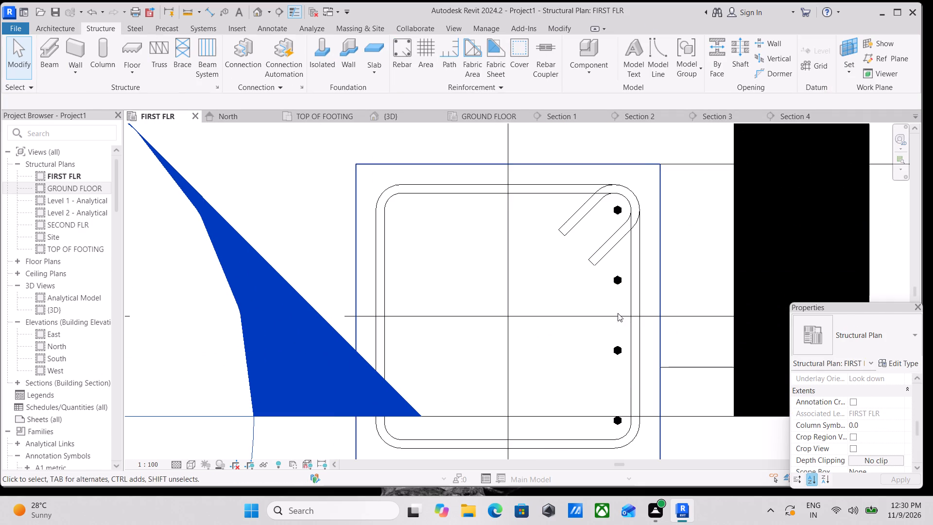
pyautogui.click(621, 284)
pyautogui.moveTo(519, 307); pyautogui.dragTo(588, 295, button='middle')
pyautogui.scroll(-1, 555, 302)
pyautogui.moveTo(579, 299); pyautogui.dragTo(577, 332, button='middle')
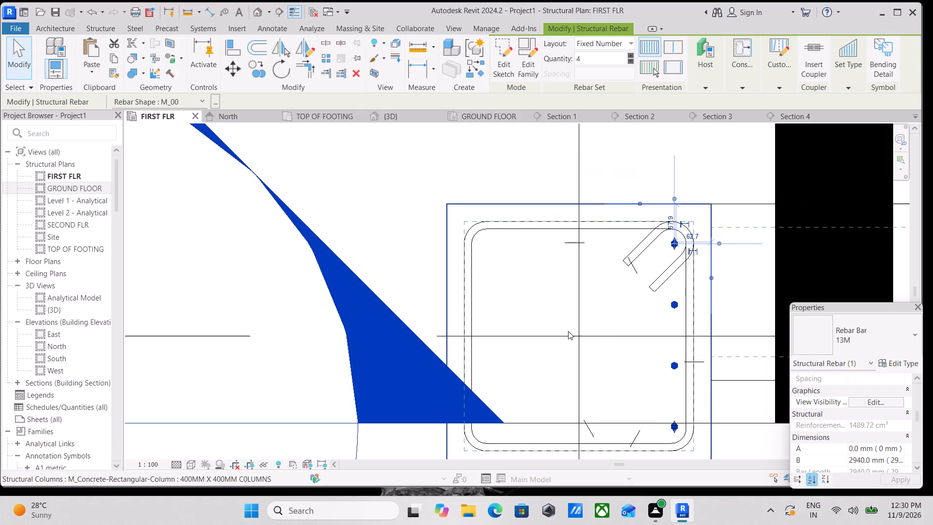
pyautogui.moveTo(493, 324); pyautogui.dragTo(500, 342, button='middle')
pyautogui.write('DM')
pyautogui.scroll(-1, 515, 392)
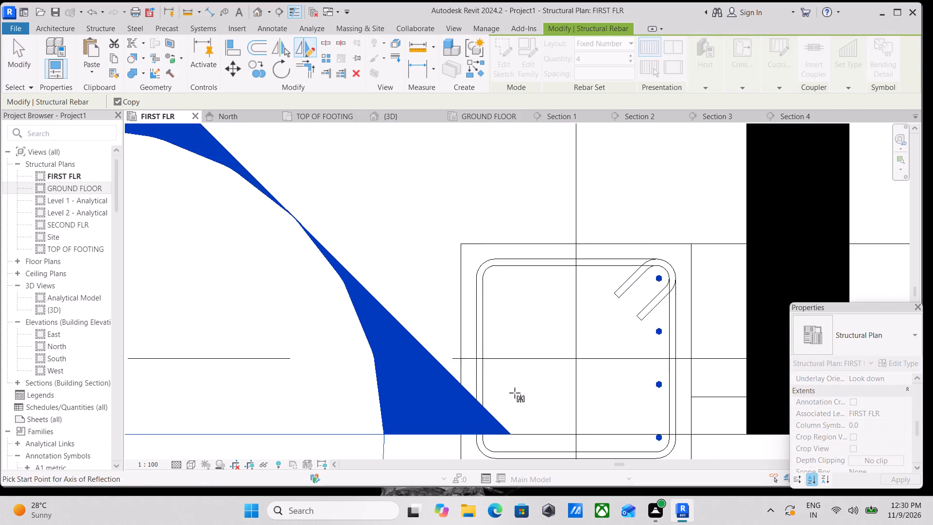
pyautogui.moveTo(518, 385); pyautogui.dragTo(555, 271, button='middle')
pyautogui.click(612, 333)
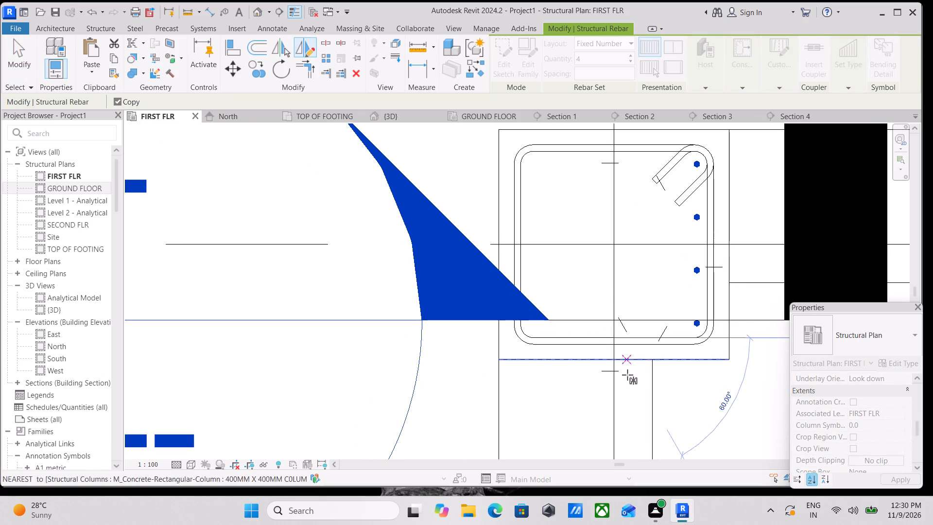
pyautogui.click(613, 397)
pyautogui.scroll(-3, 612, 366)
pyautogui.moveTo(608, 379); pyautogui.dragTo(604, 419, button='middle')
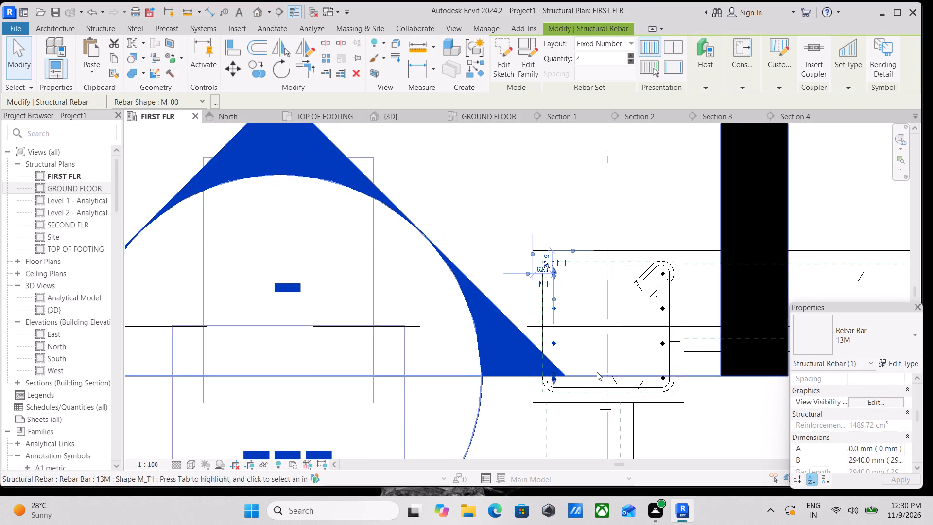
pyautogui.press('Escape')
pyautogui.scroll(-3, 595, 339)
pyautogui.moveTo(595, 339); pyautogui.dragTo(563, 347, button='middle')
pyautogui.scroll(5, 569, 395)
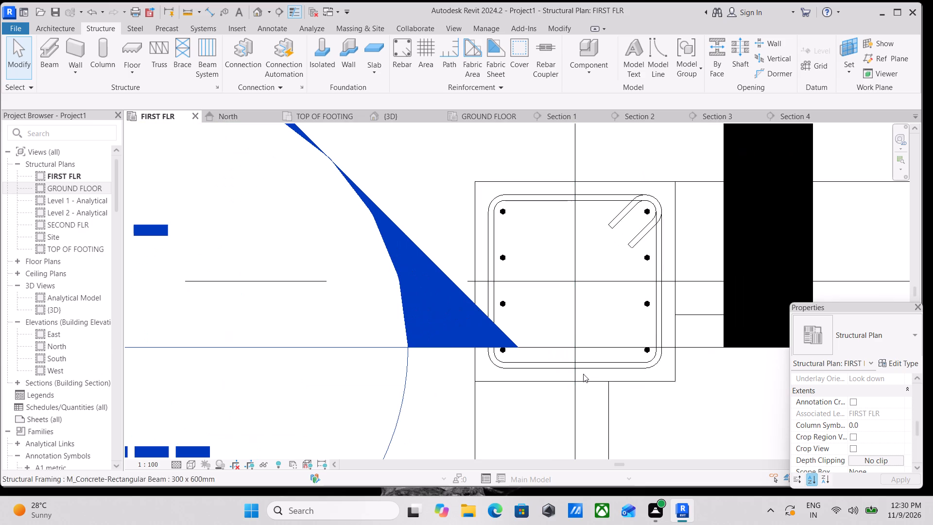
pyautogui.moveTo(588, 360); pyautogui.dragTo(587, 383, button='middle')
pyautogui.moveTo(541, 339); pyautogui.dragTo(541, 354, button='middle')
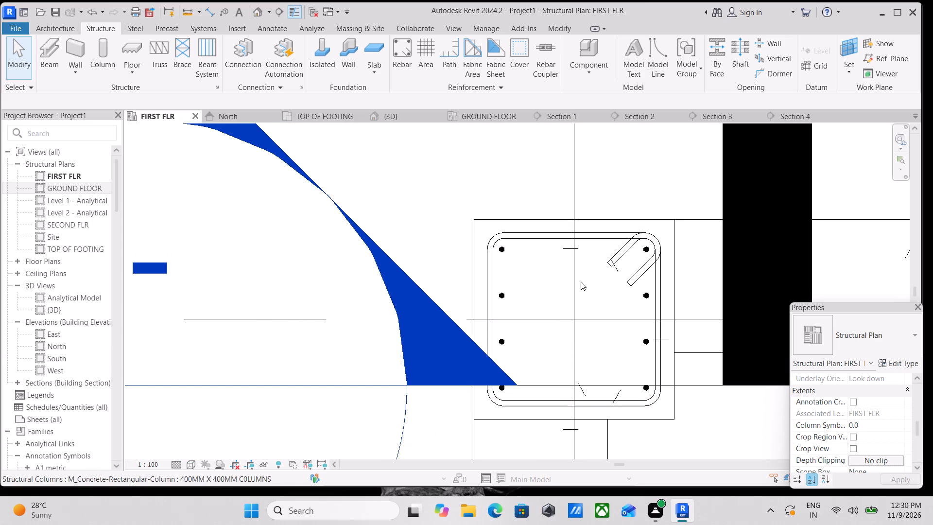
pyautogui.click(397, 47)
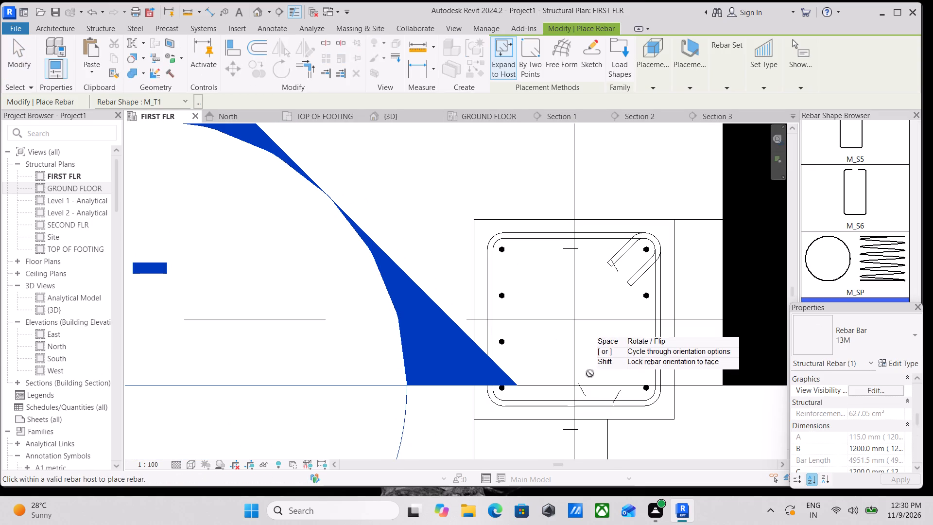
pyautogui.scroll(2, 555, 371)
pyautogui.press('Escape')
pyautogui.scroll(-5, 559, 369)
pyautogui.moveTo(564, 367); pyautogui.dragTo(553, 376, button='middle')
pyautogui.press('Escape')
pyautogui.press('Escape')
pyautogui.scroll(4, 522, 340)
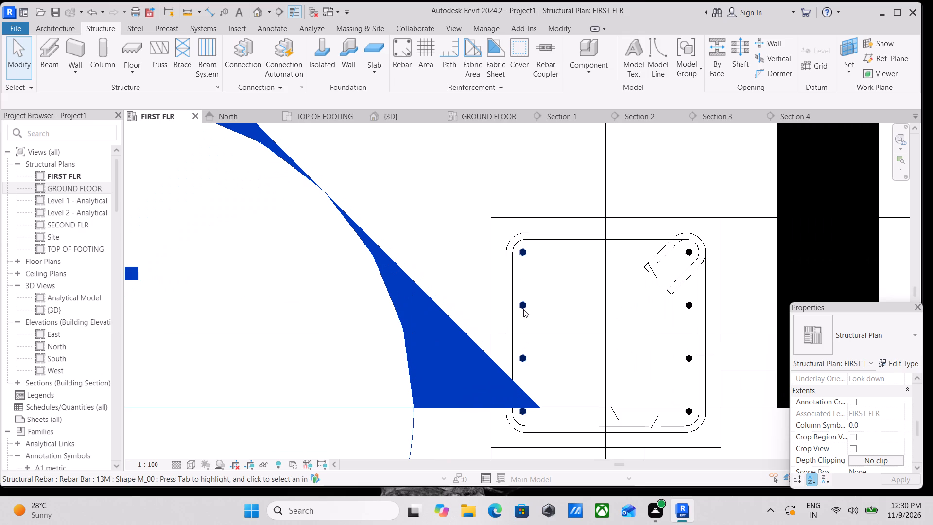
# Check the view visibility states of the mirrored M_00 bar set and the original set in the corner column.
pyautogui.click(523, 309)
pyautogui.scroll(-2, 932, 438)
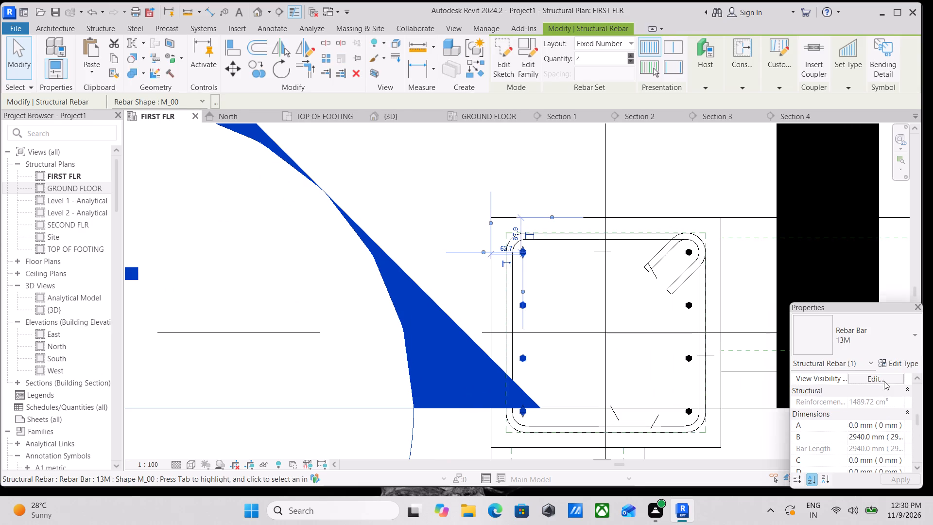
pyautogui.click(884, 381)
pyautogui.click(849, 477)
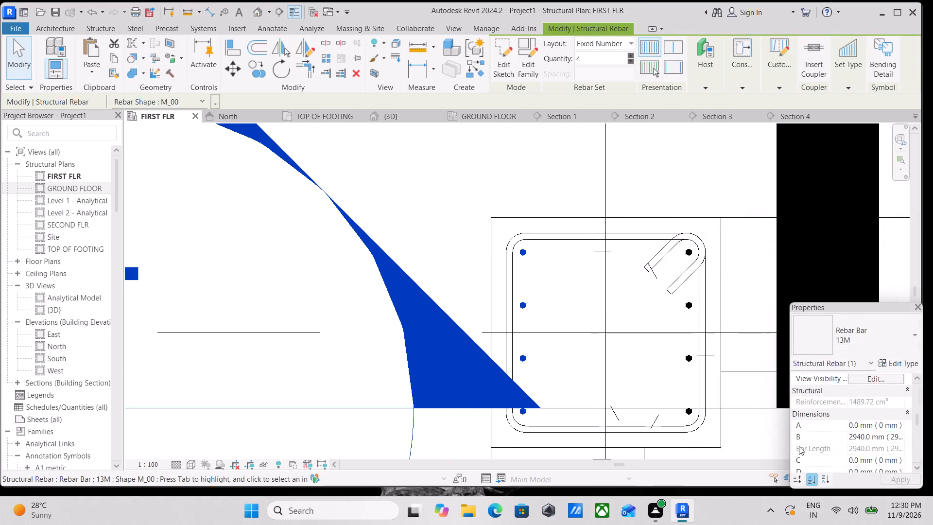
pyautogui.press('Escape')
pyautogui.scroll(-3, 775, 441)
pyautogui.moveTo(733, 433); pyautogui.dragTo(647, 439, button='middle')
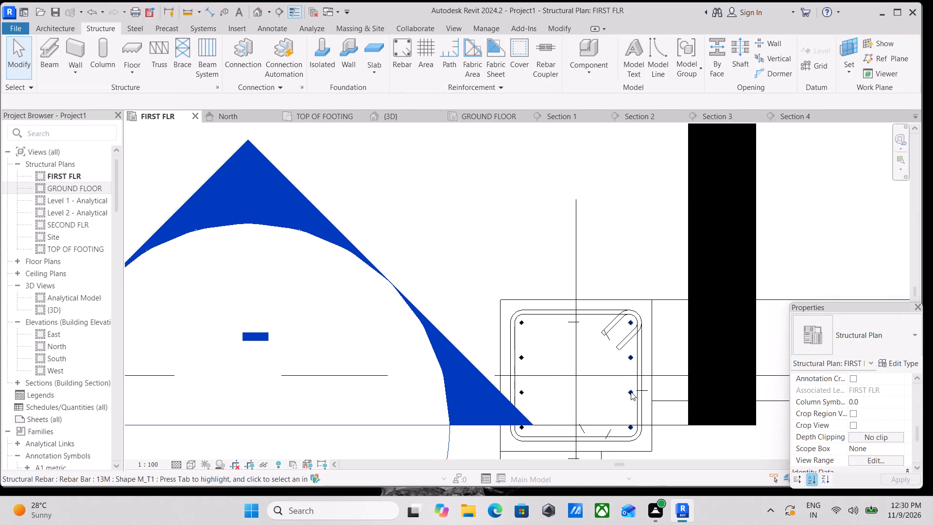
pyautogui.click(631, 392)
pyautogui.click(866, 376)
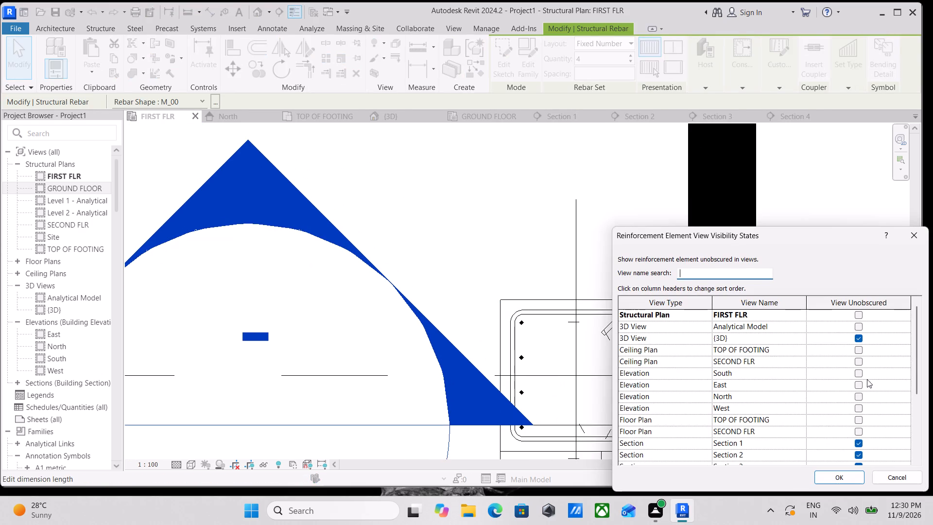
pyautogui.click(837, 477)
pyautogui.press('Escape')
# Examine the corner column's tie and two vertical bar sets in the FIRST FLR plan and the 3D view.
pyautogui.scroll(-3, 613, 394)
pyautogui.moveTo(610, 392); pyautogui.dragTo(606, 403, button='middle')
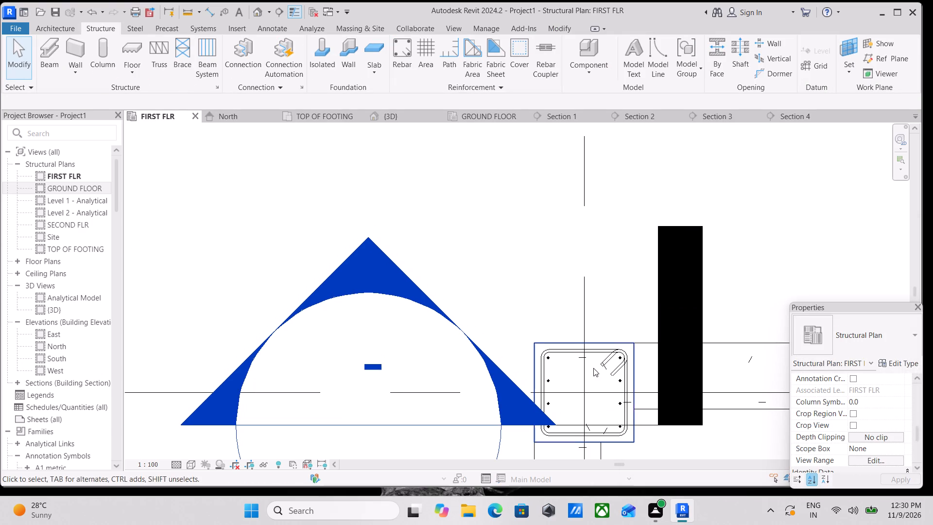
pyautogui.scroll(4, 601, 334)
pyautogui.moveTo(603, 368); pyautogui.dragTo(600, 319, button='middle')
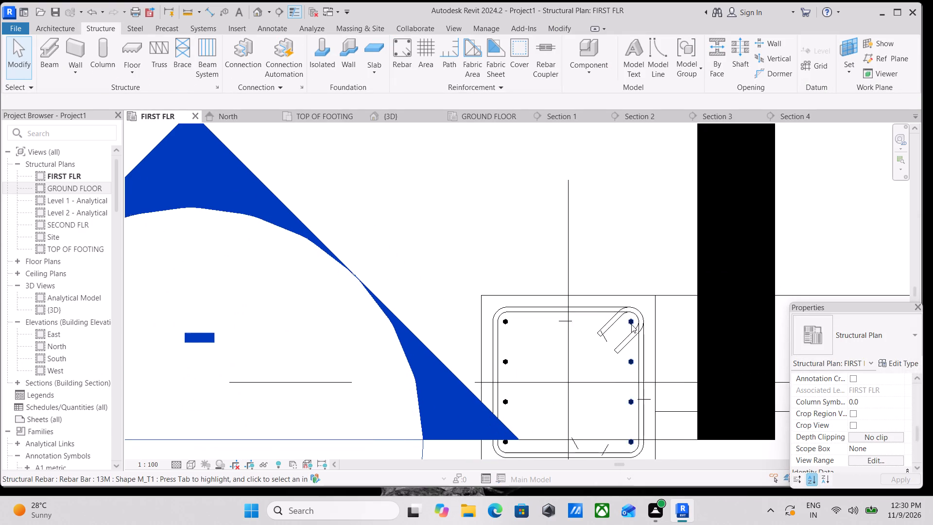
pyautogui.scroll(3, 631, 324)
pyautogui.moveTo(530, 320); pyautogui.dragTo(536, 301, button='middle')
pyautogui.scroll(-3, 551, 298)
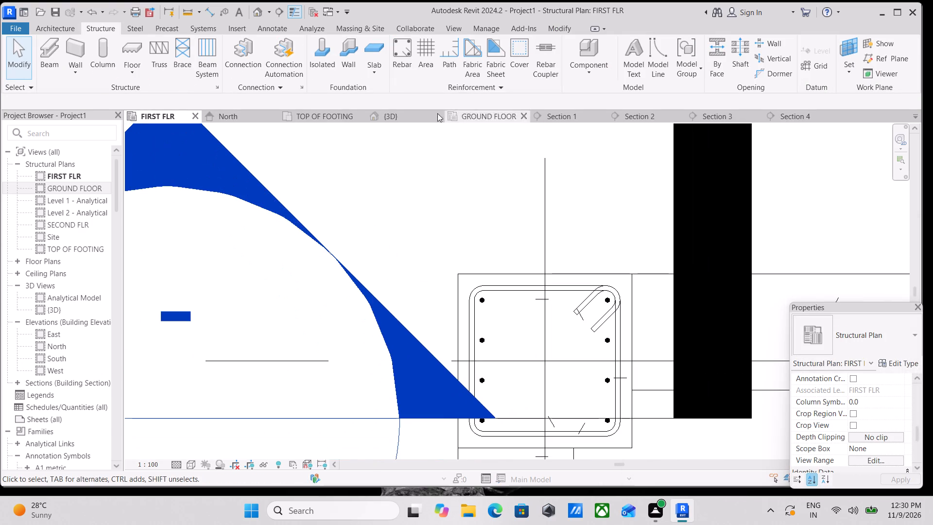
pyautogui.click(401, 115)
pyautogui.scroll(-5, 421, 281)
pyautogui.keyDown('shift'); pyautogui.moveTo(482, 356); pyautogui.dragTo(483, 361, button='middle'); pyautogui.keyUp('shift')
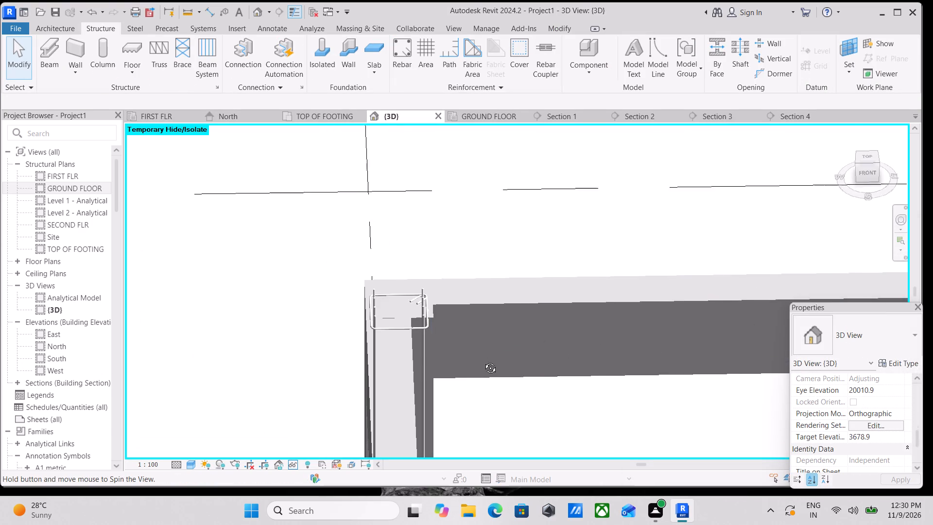
pyautogui.keyDown('shift'); pyautogui.moveTo(483, 361); pyautogui.dragTo(500, 225, button='middle'); pyautogui.keyUp('shift')
pyautogui.keyDown('shift'); pyautogui.moveTo(493, 300); pyautogui.dragTo(492, 220, button='middle'); pyautogui.keyUp('shift')
pyautogui.moveTo(501, 372); pyautogui.dragTo(515, 262, button='middle')
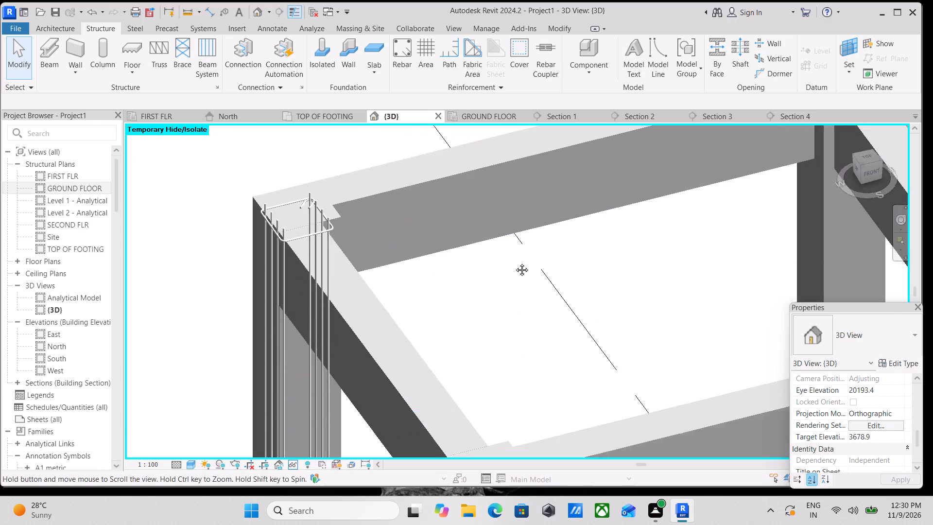
pyautogui.moveTo(515, 262); pyautogui.dragTo(516, 251, button='middle')
pyautogui.keyDown('shift'); pyautogui.moveTo(477, 300); pyautogui.dragTo(472, 242, button='middle'); pyautogui.keyUp('shift')
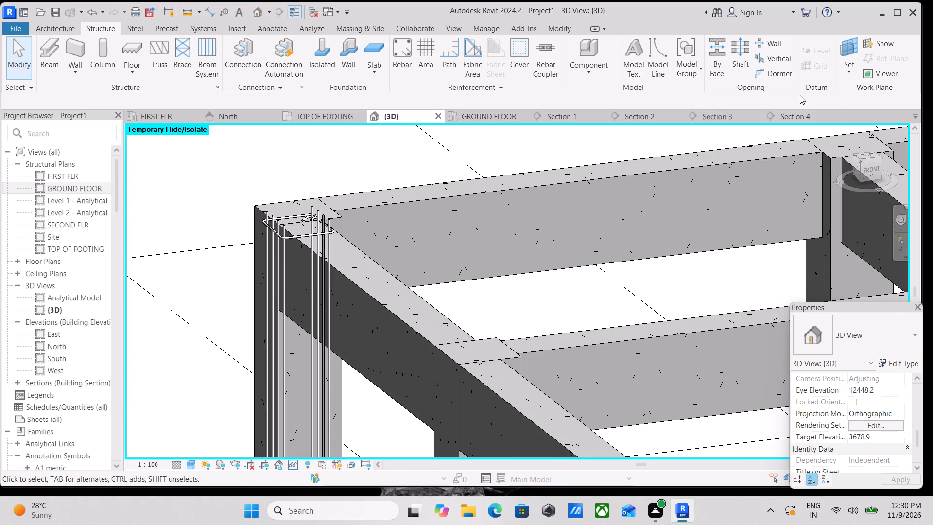
# Examine the corner column's vertical bars and tie in Section 4.
pyautogui.click(793, 113)
pyautogui.moveTo(574, 302); pyautogui.dragTo(608, 268, button='middle')
pyautogui.scroll(-1, 610, 267)
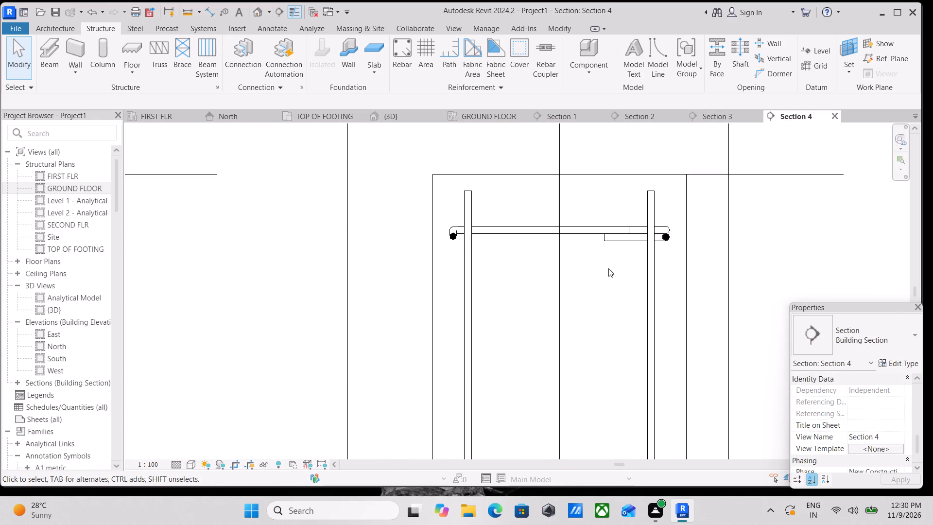
pyautogui.scroll(-2, 608, 268)
pyautogui.scroll(-1, 587, 302)
pyautogui.moveTo(587, 302); pyautogui.dragTo(584, 267, button='middle')
pyautogui.click(629, 291)
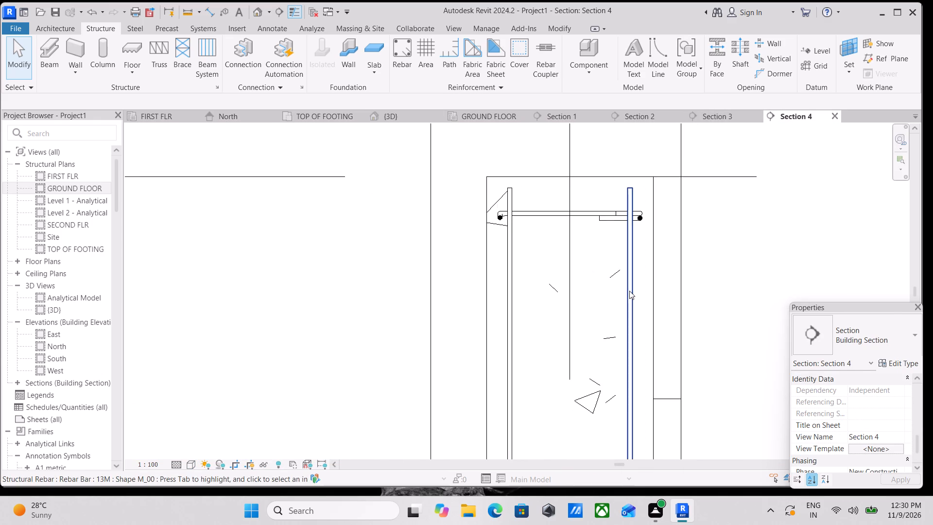
pyautogui.scroll(-1, 629, 291)
pyautogui.moveTo(629, 291); pyautogui.dragTo(646, 305, button='middle')
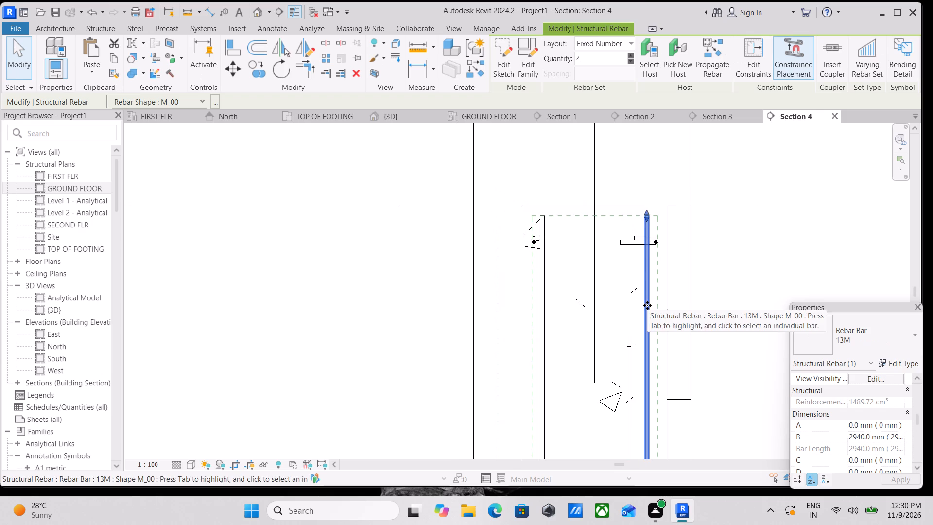
pyautogui.press('Escape')
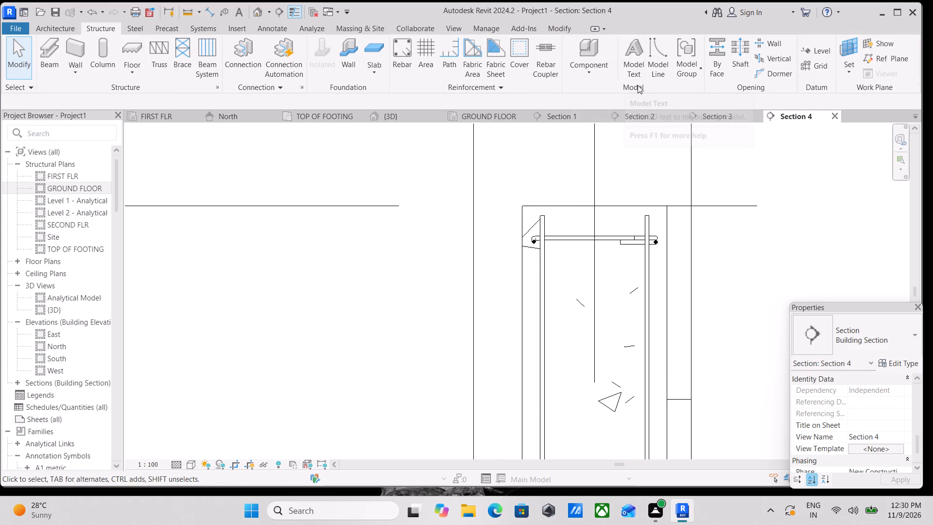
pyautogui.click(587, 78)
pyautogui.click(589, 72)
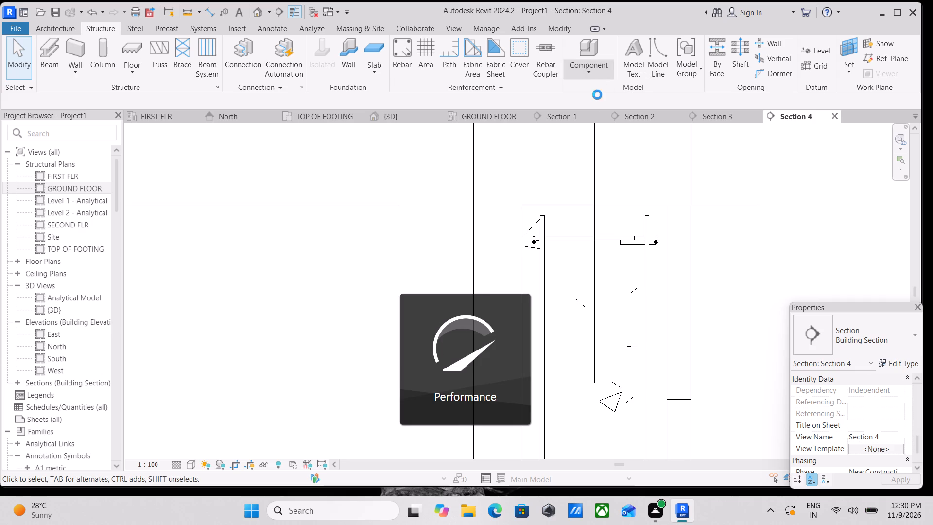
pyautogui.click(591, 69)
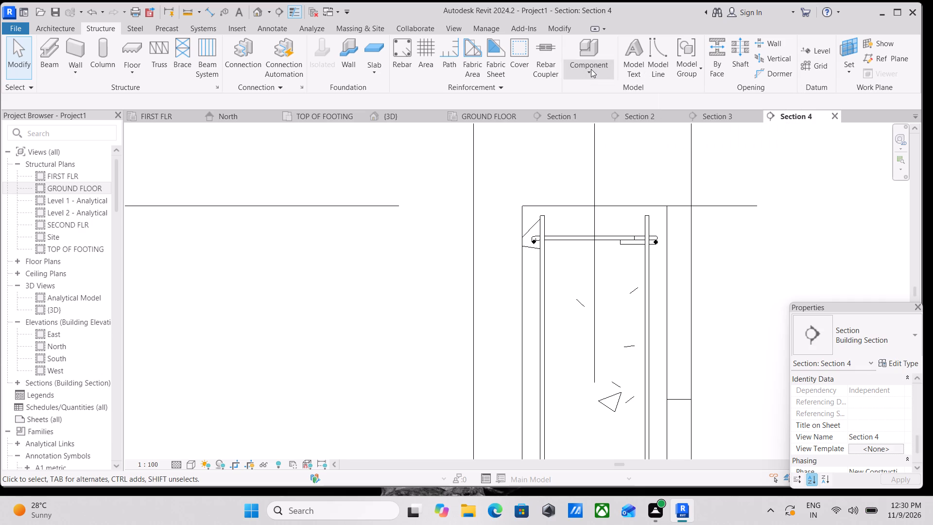
# Place a single vertical M_00 bar, 13M, at the middle of the corner column's width in Section 4.
pyautogui.click(392, 58)
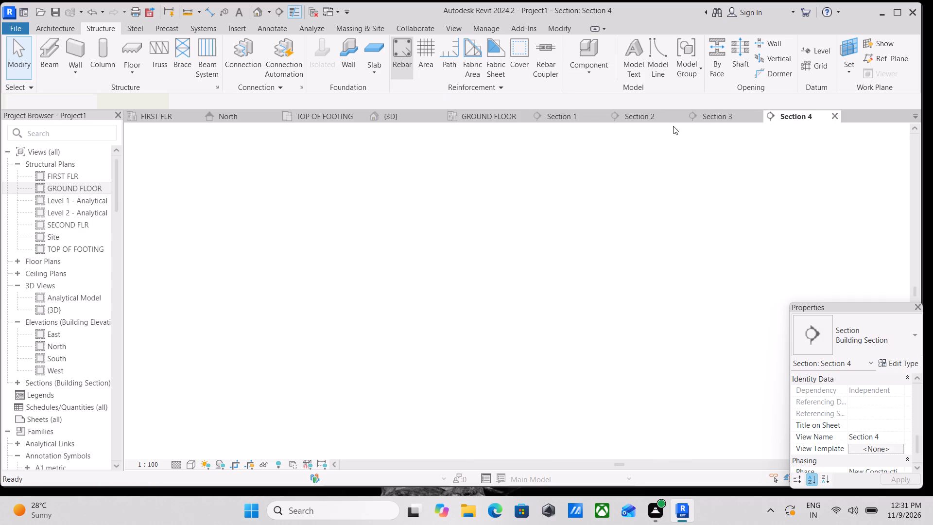
pyautogui.scroll(-2, 560, 199)
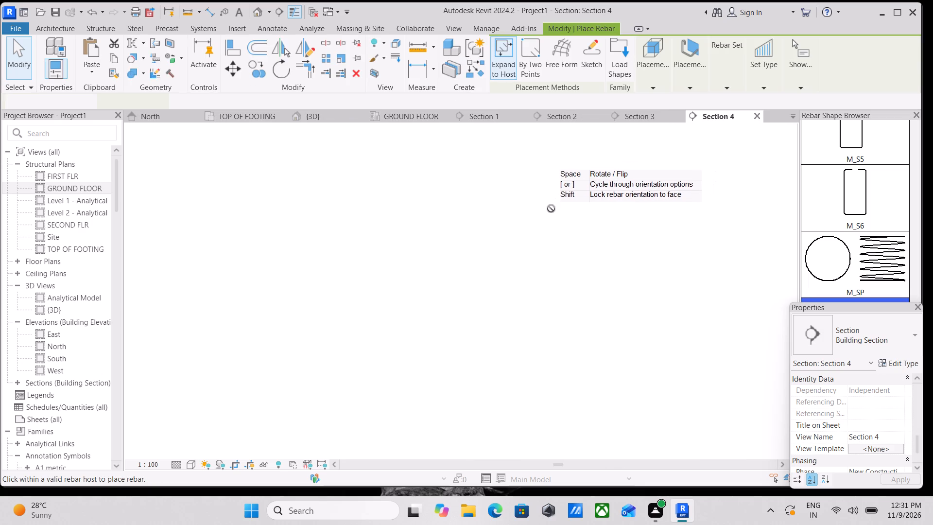
pyautogui.scroll(-2, 551, 209)
pyautogui.scroll(9, 868, 153)
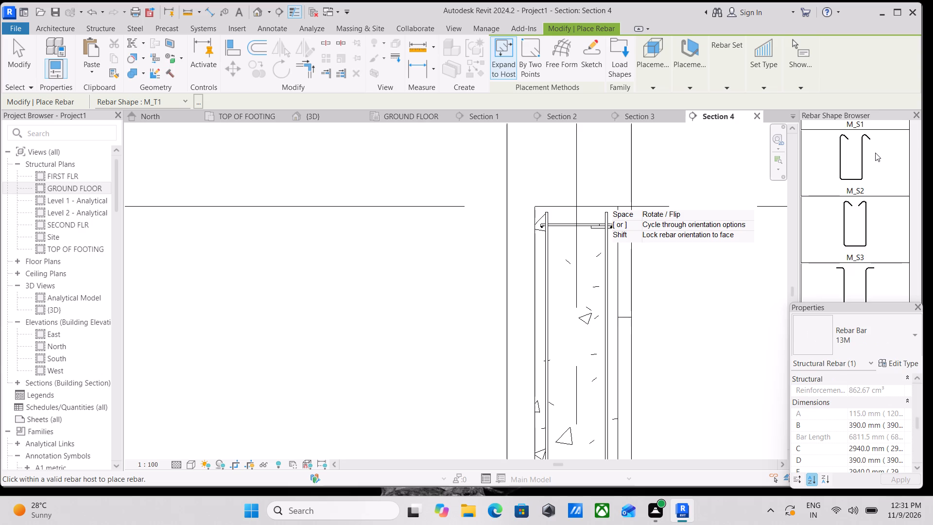
pyautogui.scroll(12, 875, 153)
pyautogui.scroll(14, 875, 153)
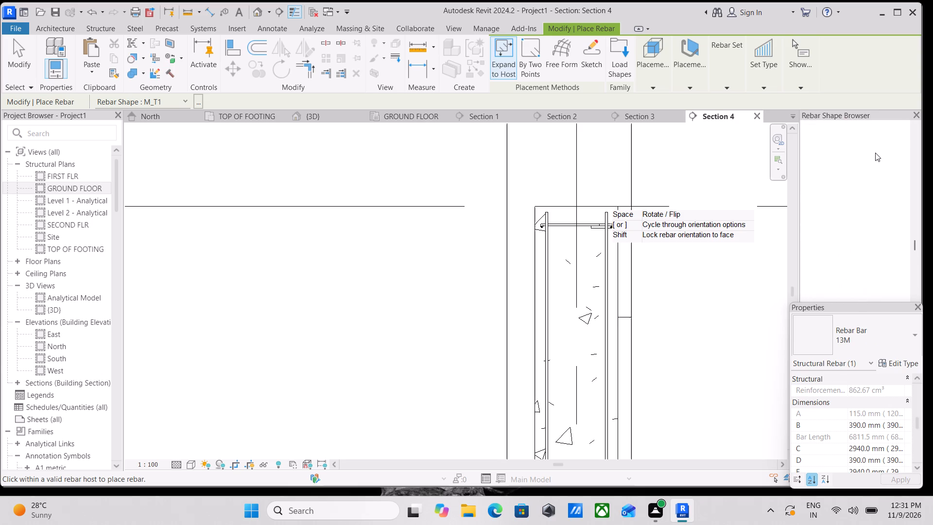
pyautogui.scroll(4, 875, 153)
pyautogui.scroll(20, 875, 153)
pyautogui.scroll(3, 875, 153)
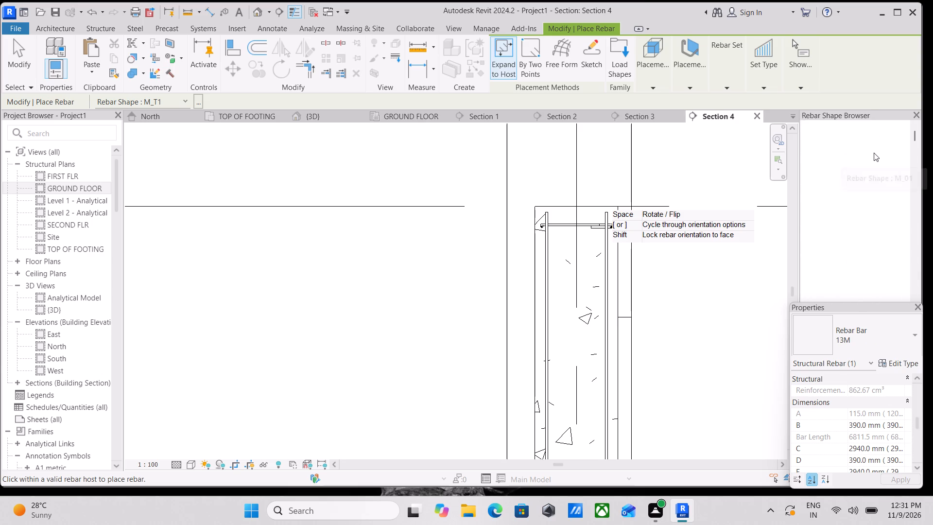
pyautogui.scroll(5, 874, 153)
pyautogui.click(878, 153)
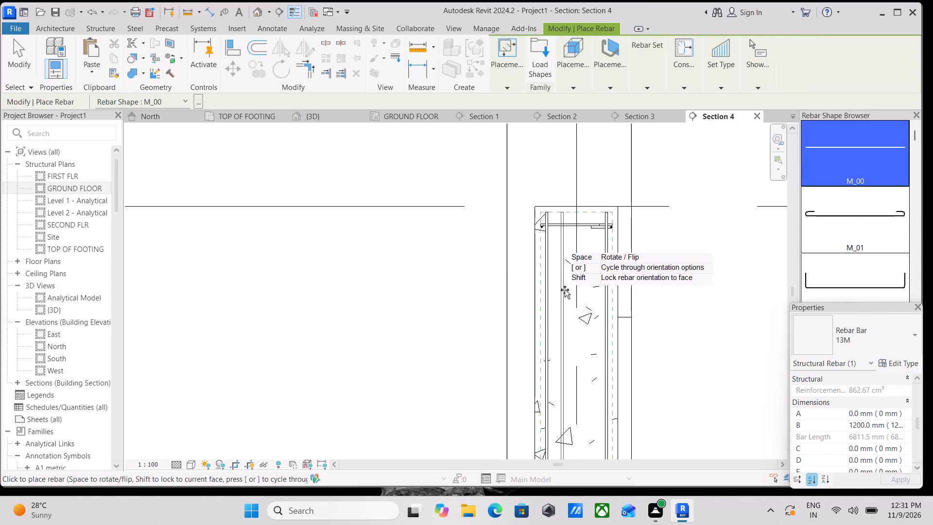
pyautogui.scroll(3, 572, 288)
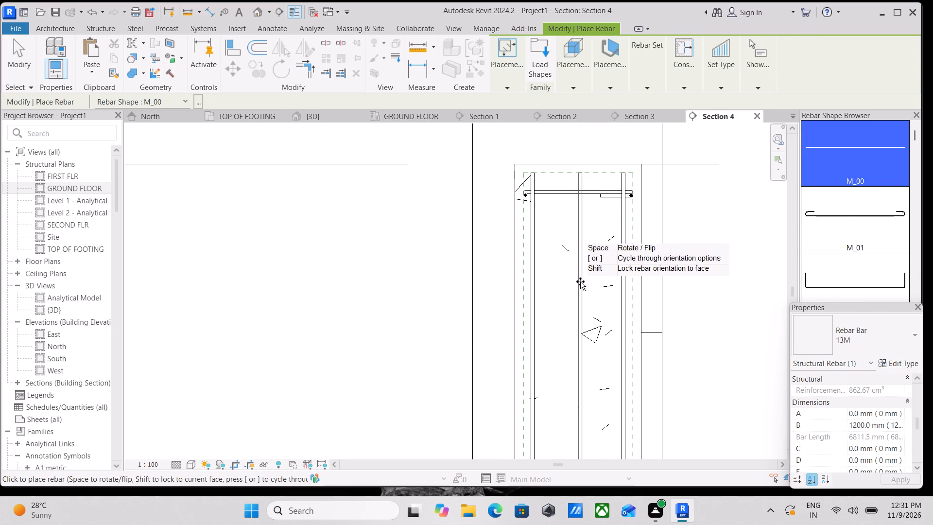
pyautogui.scroll(4, 577, 283)
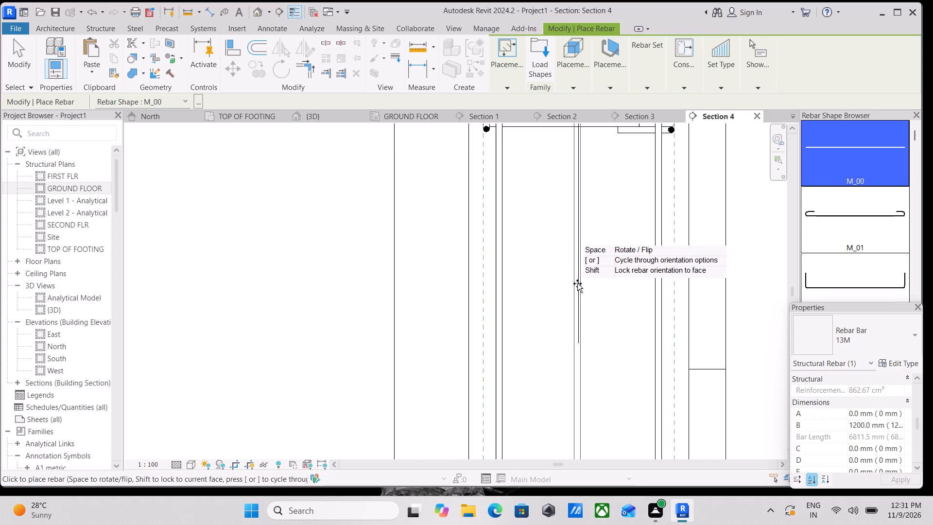
pyautogui.click(579, 283)
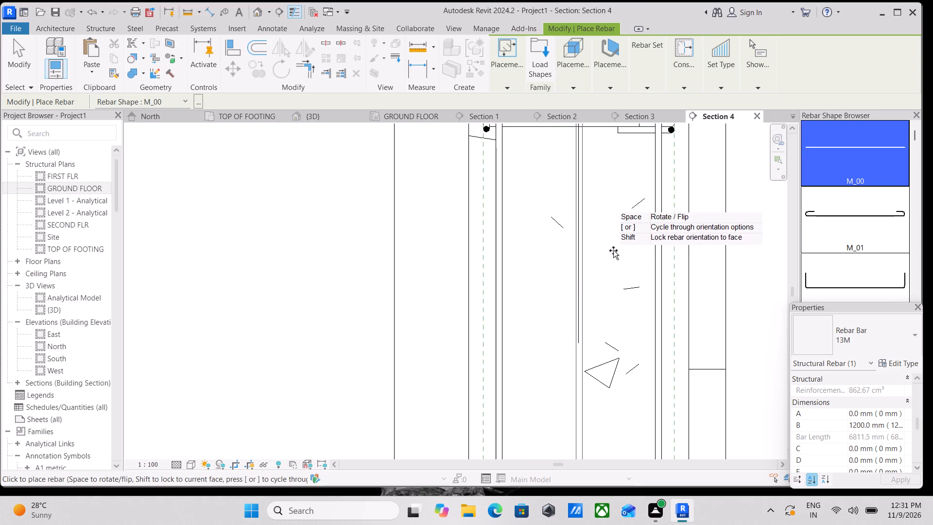
pyautogui.scroll(-2, 613, 250)
pyautogui.press('Escape')
pyautogui.press('Escape')
# Set the new middle M_00 bar to show unobscured in the {3D} view.
pyautogui.scroll(3, 605, 140)
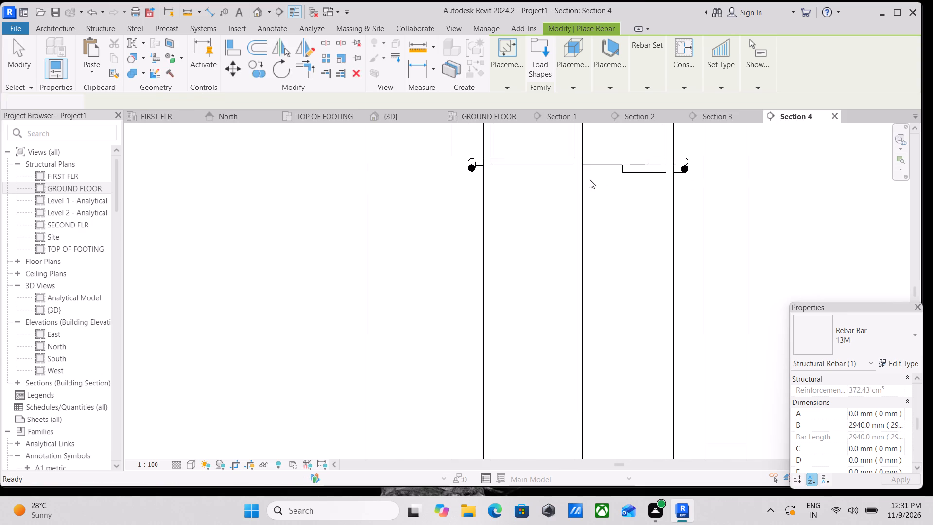
pyautogui.click(582, 236)
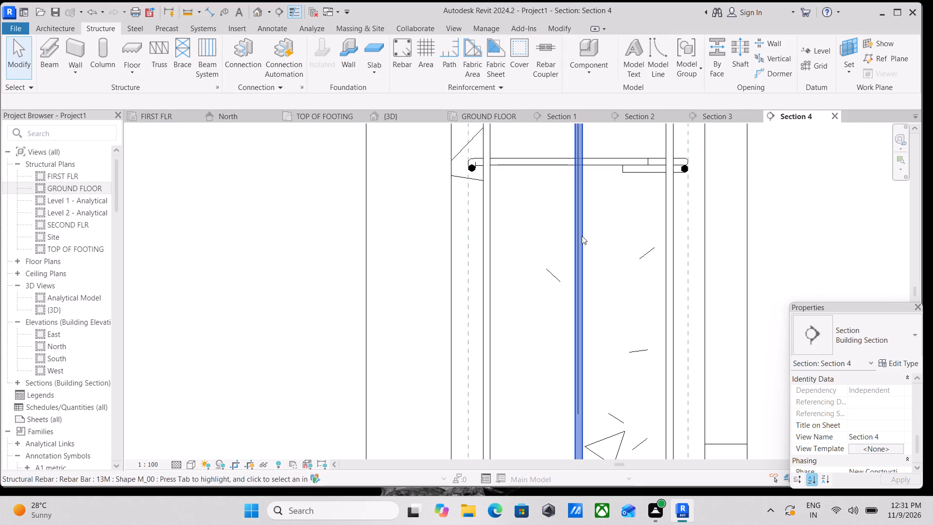
pyautogui.scroll(-1, 896, 382)
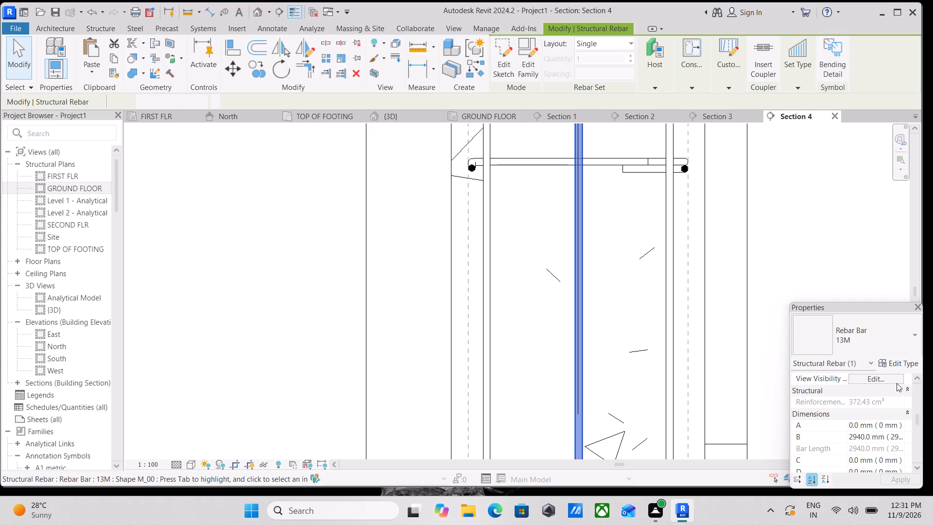
pyautogui.scroll(-1, 897, 383)
pyautogui.scroll(4, 890, 377)
pyautogui.click(879, 433)
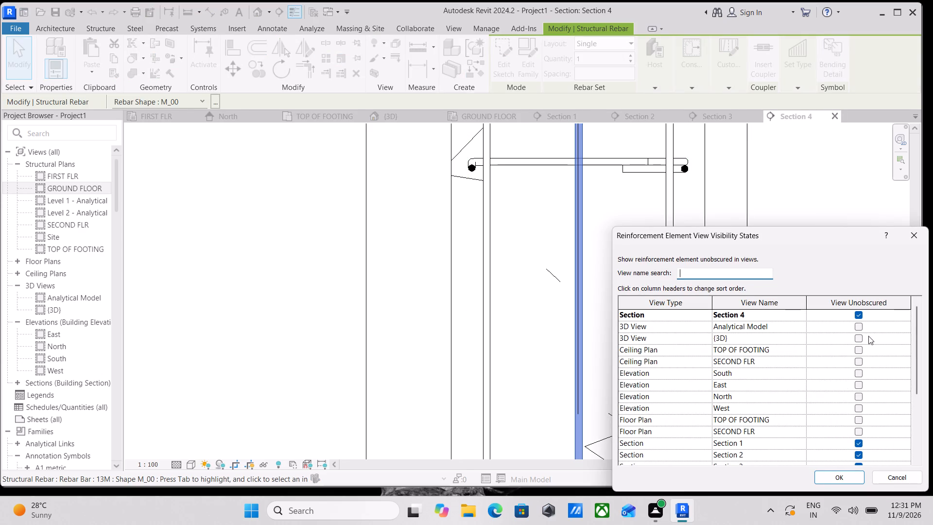
pyautogui.click(854, 337)
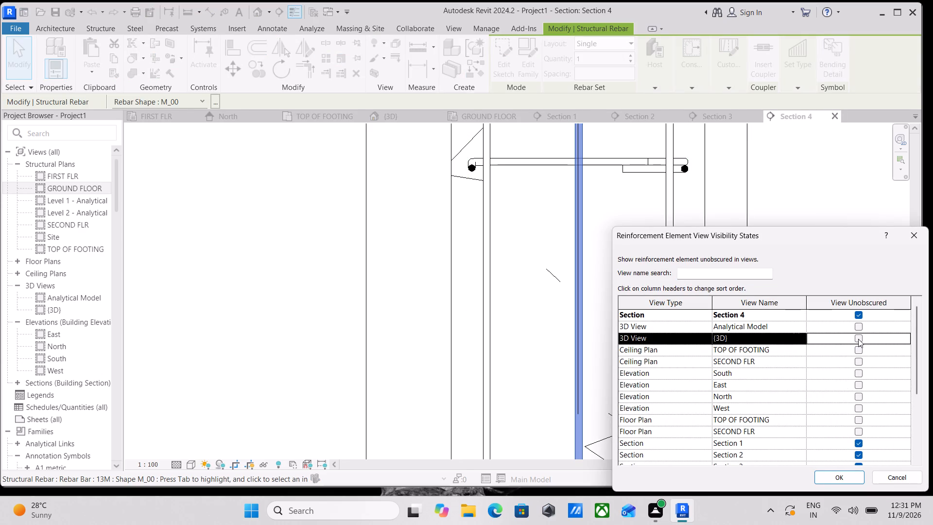
pyautogui.click(858, 339)
pyautogui.click(837, 477)
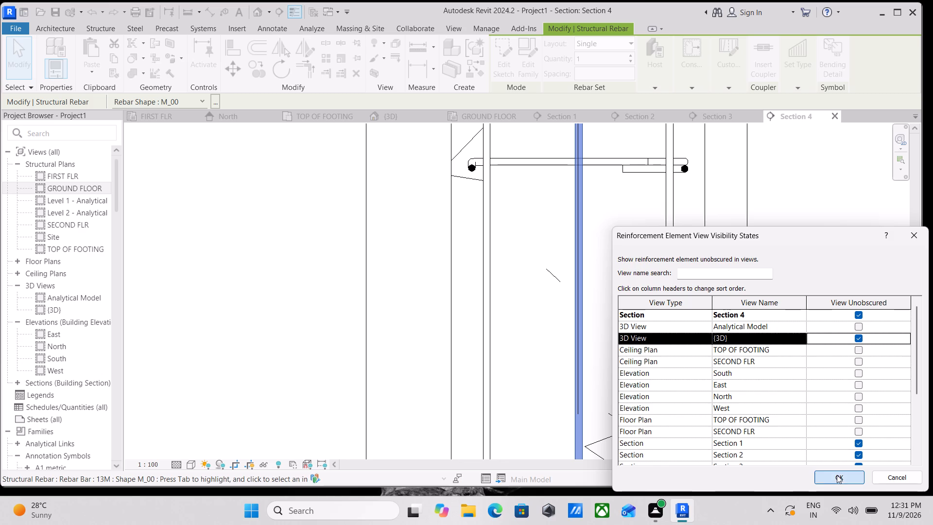
pyautogui.scroll(-3, 627, 273)
pyautogui.moveTo(621, 285); pyautogui.dragTo(585, 382, button='middle')
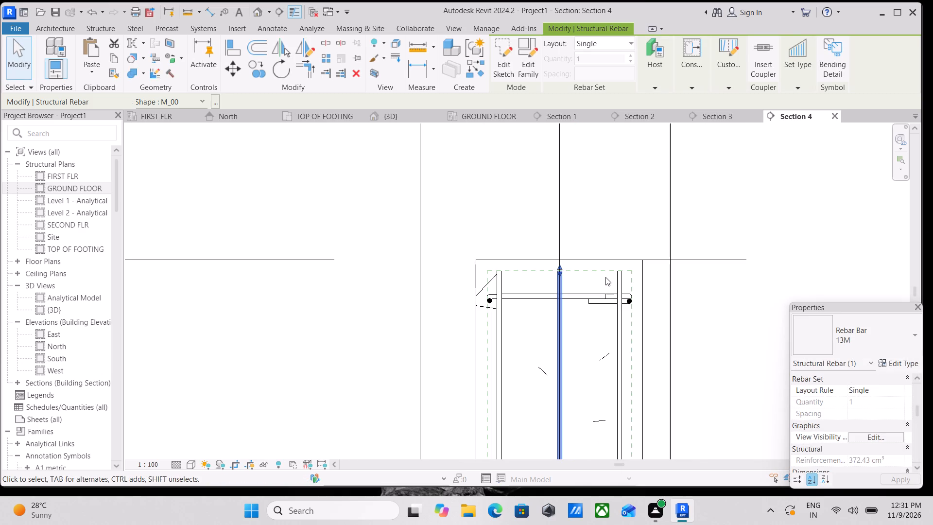
pyautogui.press('Escape')
# Open the M_T1 tie's sketch in the FIRST FLR structural plan, set the detail level to Fine, and finish the sketch.
pyautogui.scroll(4, 605, 277)
pyautogui.doubleClick(578, 314)
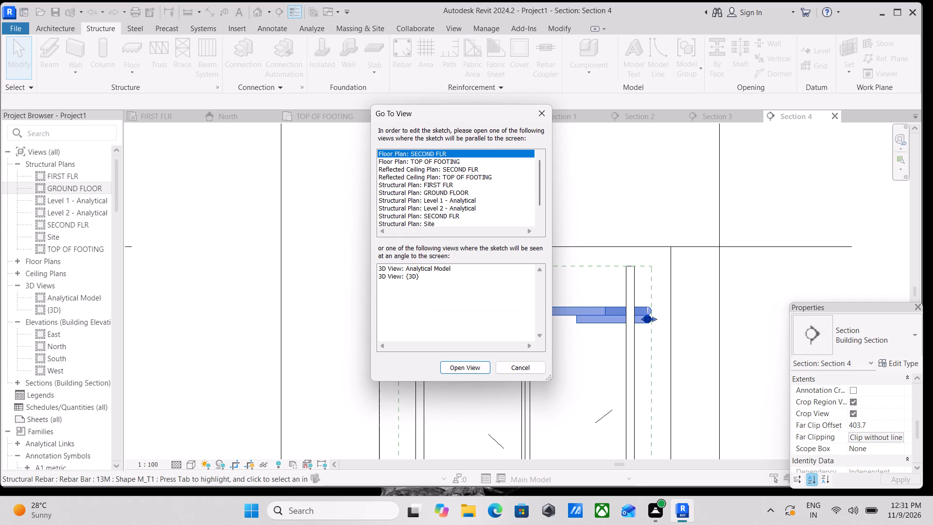
pyautogui.scroll(3, 417, 168)
pyautogui.scroll(-3, 418, 169)
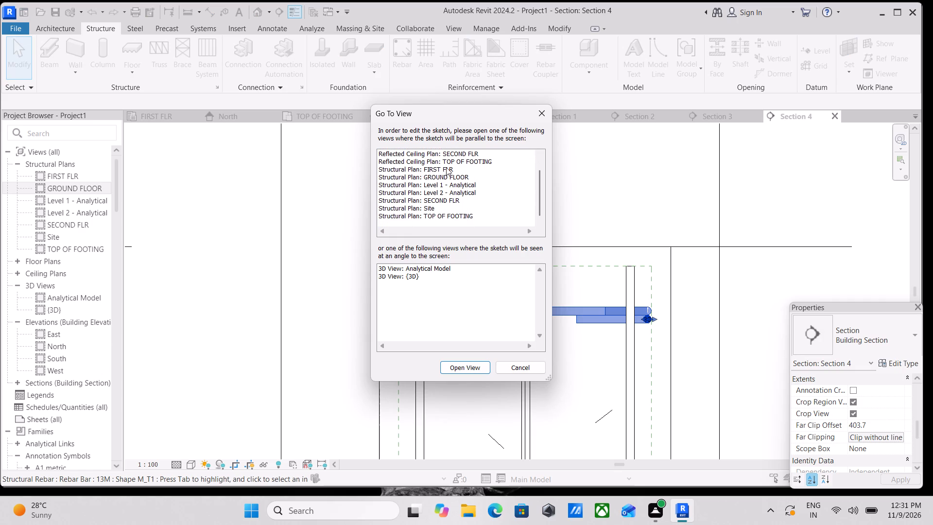
pyautogui.scroll(-1, 446, 168)
pyautogui.scroll(5, 423, 174)
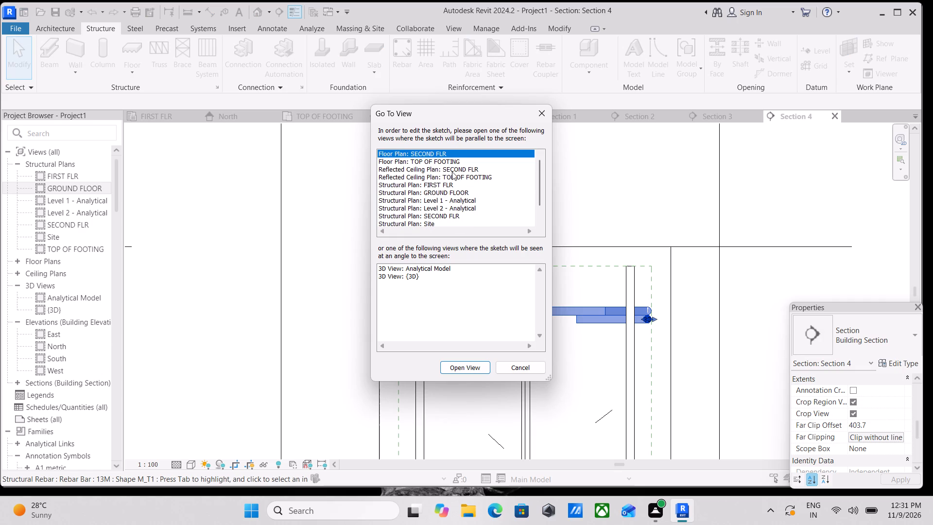
pyautogui.click(444, 183)
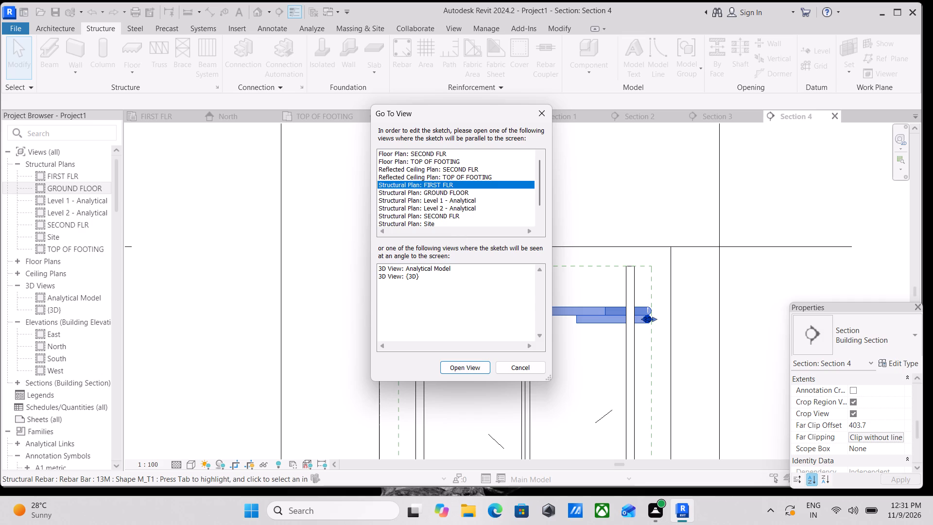
pyautogui.click(457, 365)
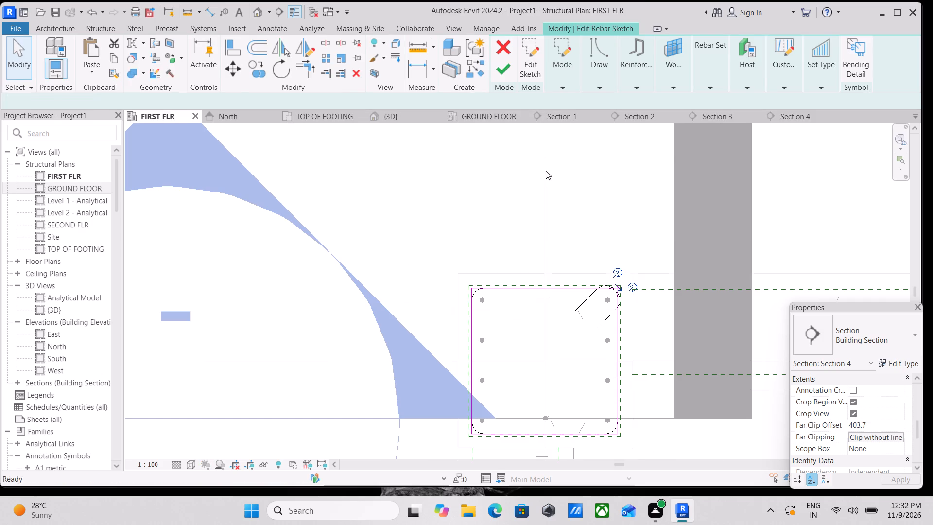
pyautogui.moveTo(475, 305); pyautogui.dragTo(482, 249, button='middle')
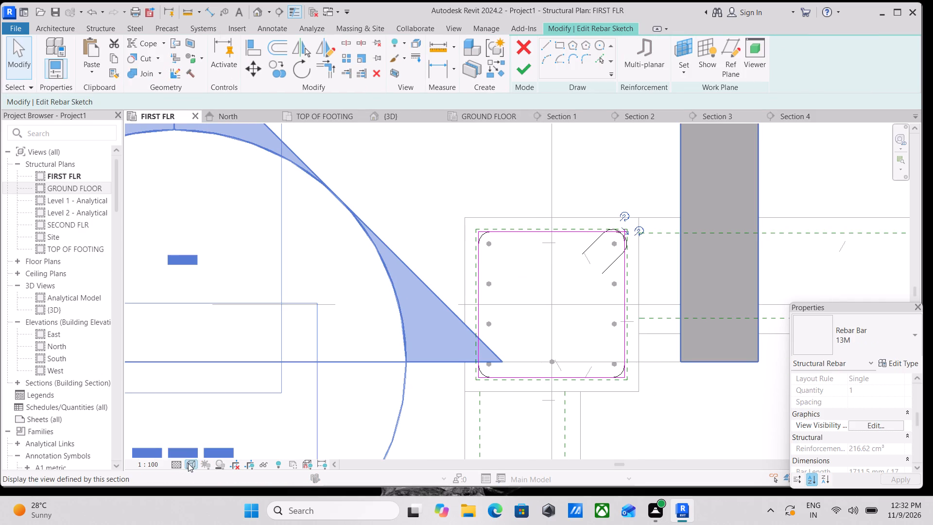
pyautogui.click(190, 463)
pyautogui.click(176, 465)
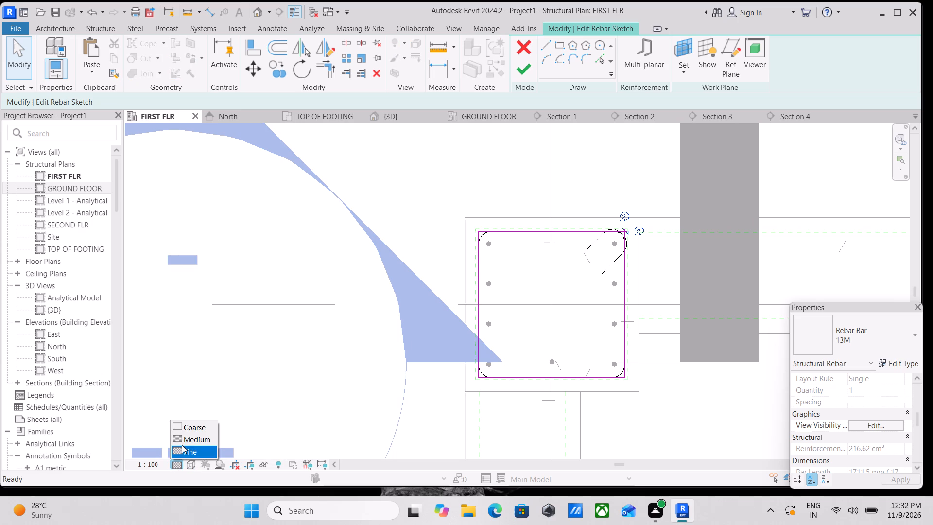
pyautogui.click(184, 450)
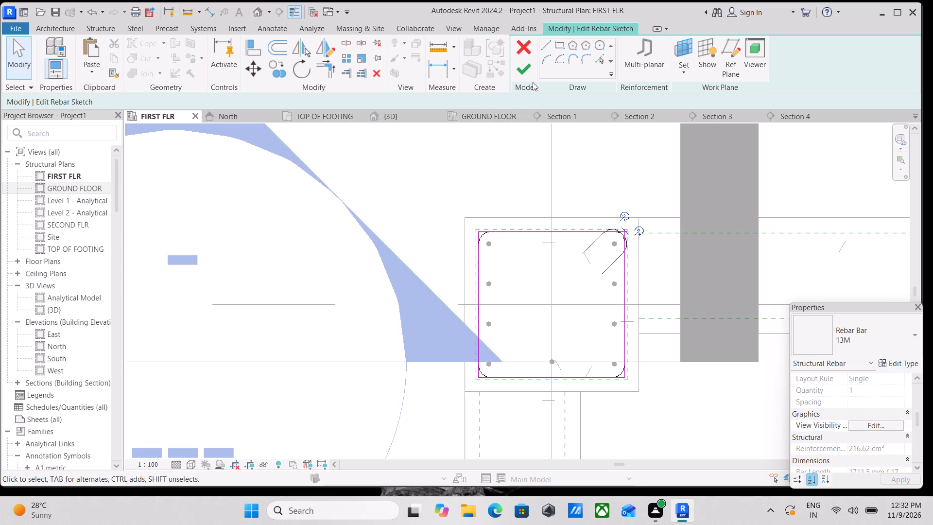
pyautogui.click(525, 71)
# Nudge the single middle M_00 bar towards the column's lower edge in plan, in line with the two corner bars.
pyautogui.scroll(1, 541, 377)
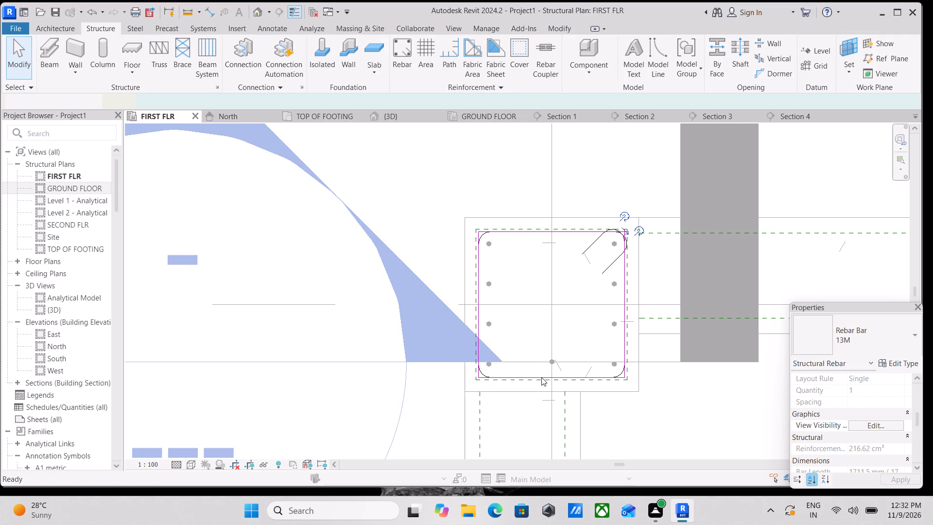
pyautogui.scroll(5, 541, 377)
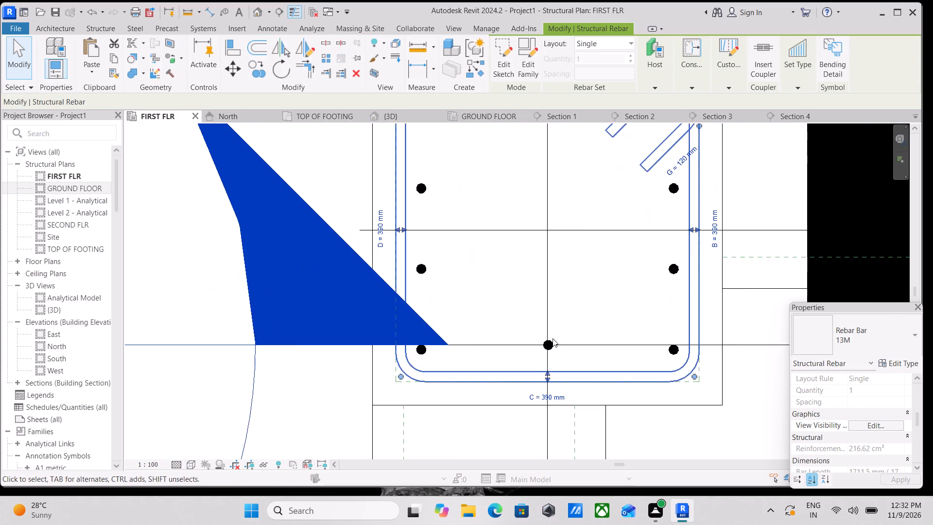
pyautogui.scroll(3, 553, 338)
pyautogui.press('Escape')
pyautogui.click(547, 345)
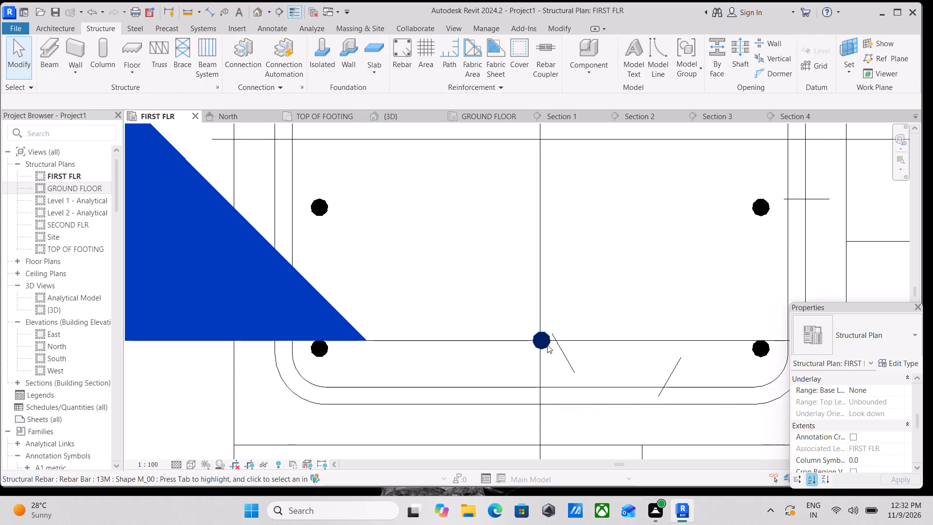
pyautogui.scroll(3, 565, 350)
pyautogui.press('Down')
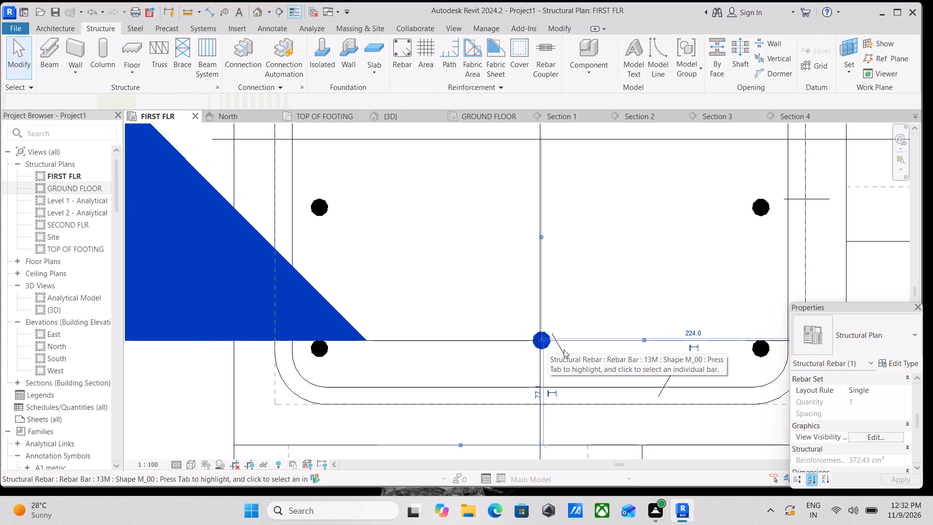
pyautogui.press('Down')
pyautogui.scroll(-4, 564, 350)
pyautogui.press('Down')
pyautogui.press('Down')
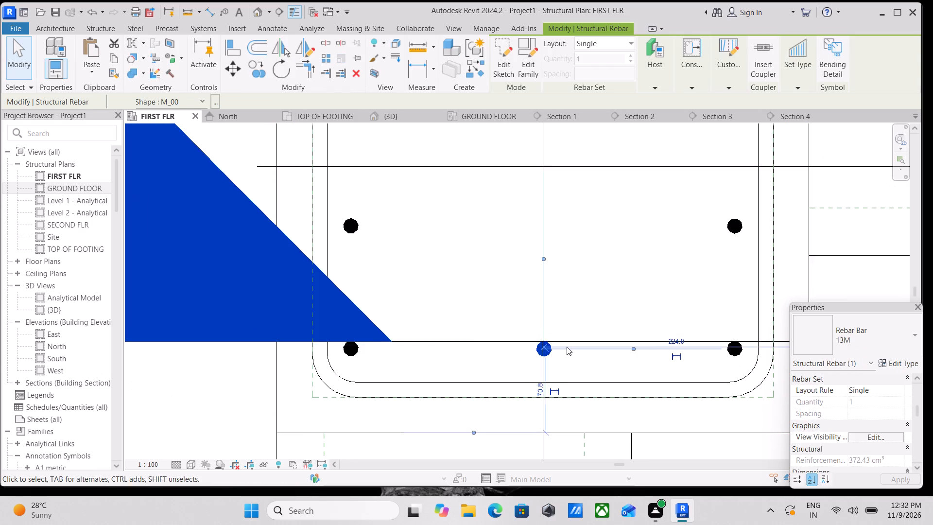
pyautogui.scroll(-6, 567, 347)
pyautogui.moveTo(568, 289); pyautogui.dragTo(567, 358, button='middle')
pyautogui.press('Escape')
# Copy the lower middle M_00 bar straight up to the column's upper edge in plan, between the two upper corner bars.
pyautogui.scroll(3, 550, 400)
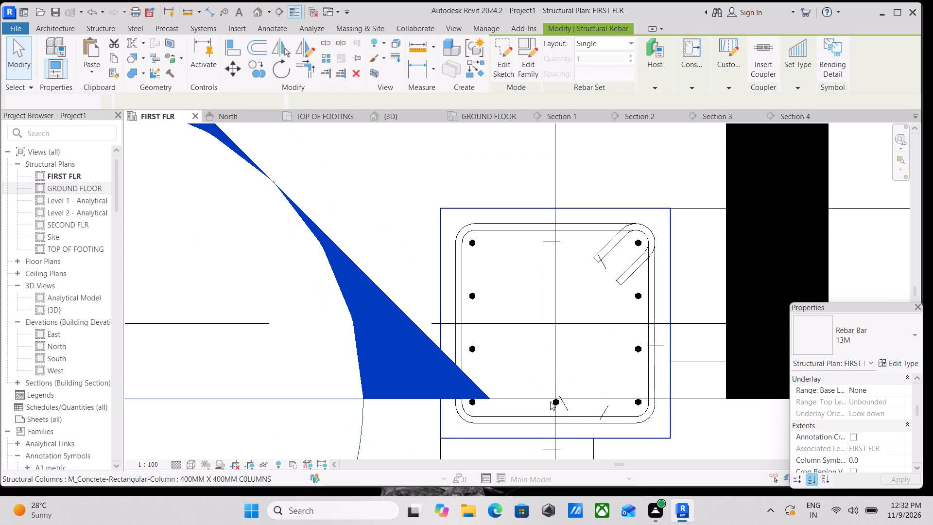
pyautogui.scroll(6, 550, 402)
pyautogui.click(568, 402)
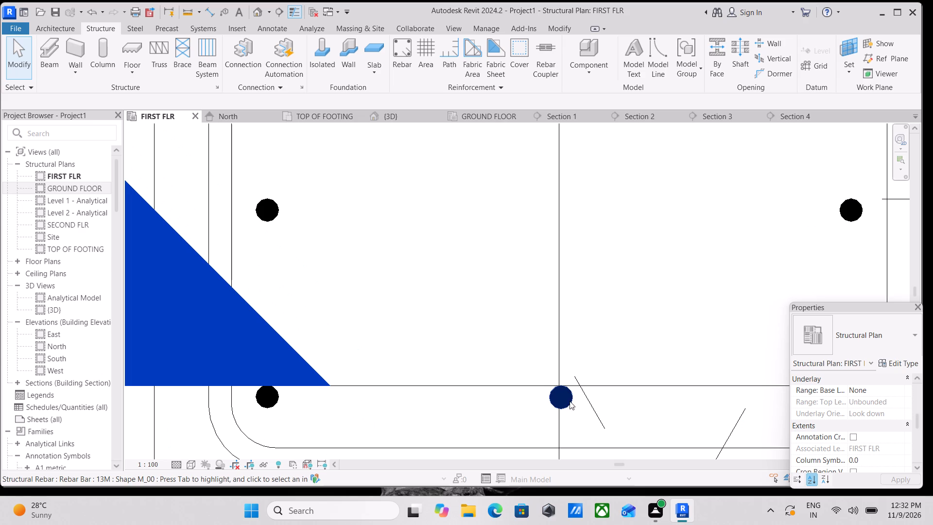
pyautogui.scroll(-3, 583, 388)
pyautogui.scroll(-3, 586, 320)
pyautogui.moveTo(584, 323); pyautogui.dragTo(555, 422, button='middle')
pyautogui.scroll(-2, 580, 360)
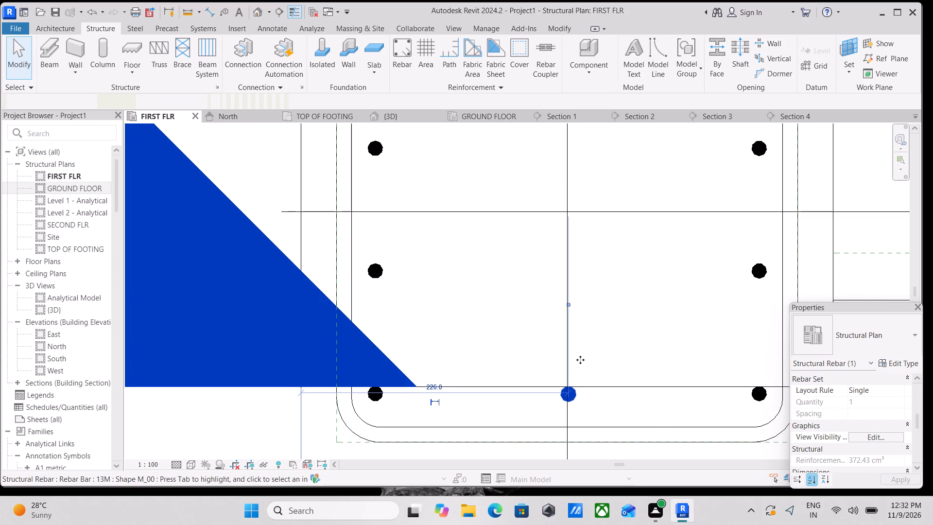
pyautogui.scroll(-2, 580, 360)
pyautogui.moveTo(597, 300); pyautogui.dragTo(597, 354, button='middle')
pyautogui.moveTo(585, 367); pyautogui.dragTo(580, 293, button='middle')
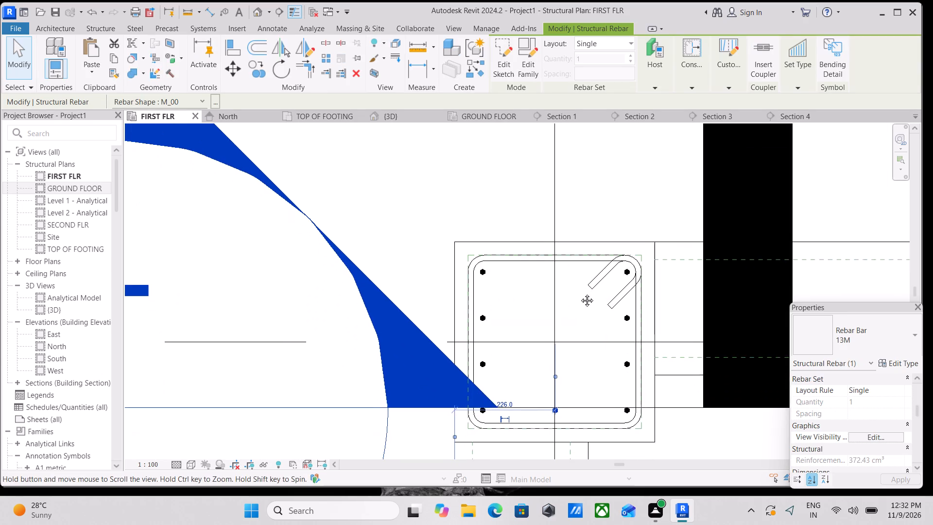
pyautogui.moveTo(580, 293); pyautogui.dragTo(580, 293, button='middle')
pyautogui.scroll(6, 567, 375)
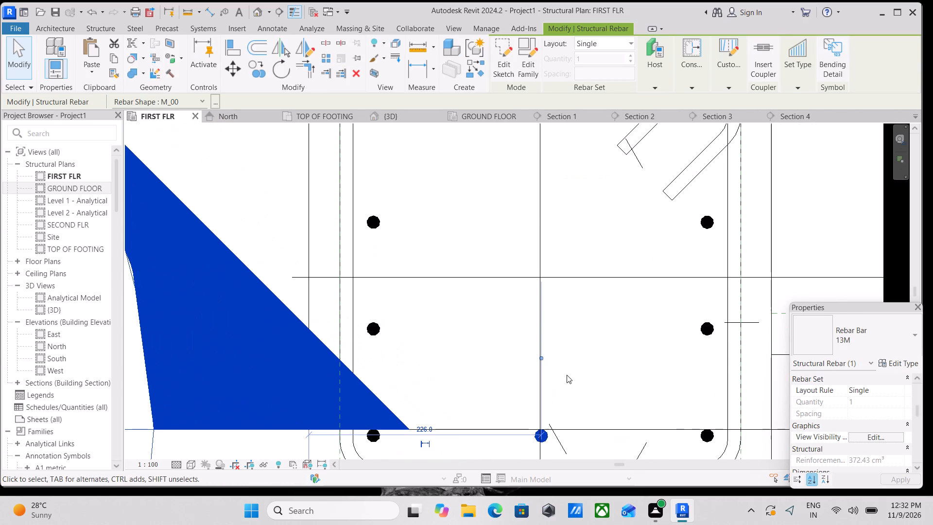
pyautogui.write('CO')
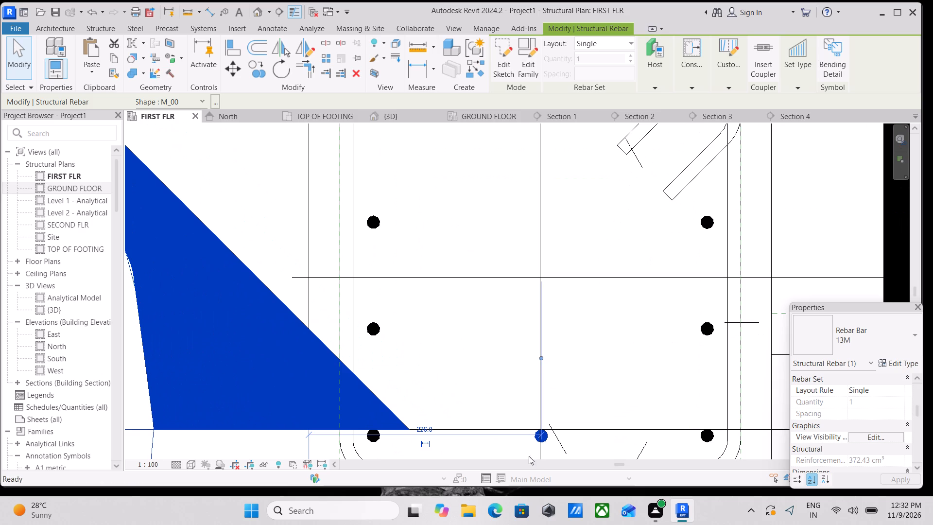
pyautogui.scroll(11, 530, 457)
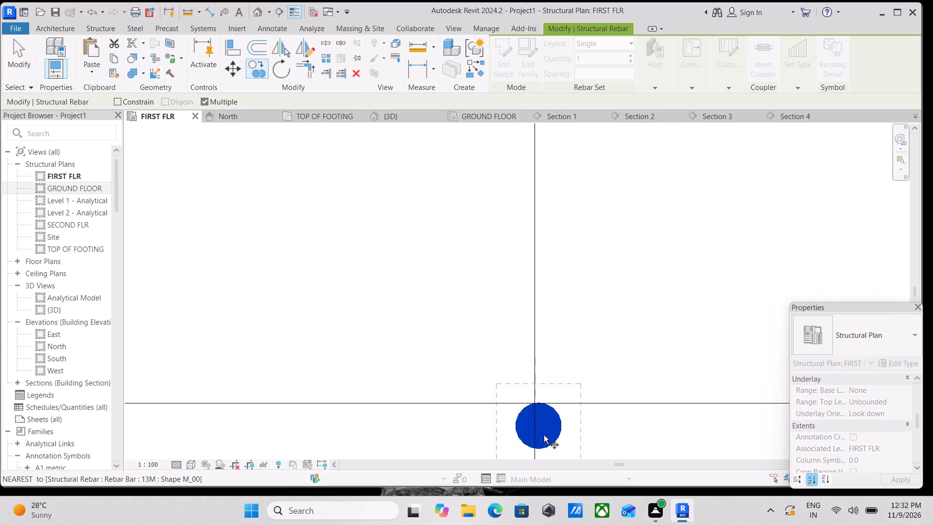
pyautogui.click(541, 423)
pyautogui.scroll(-1, 546, 276)
pyautogui.moveTo(546, 276); pyautogui.dragTo(571, 425, button='middle')
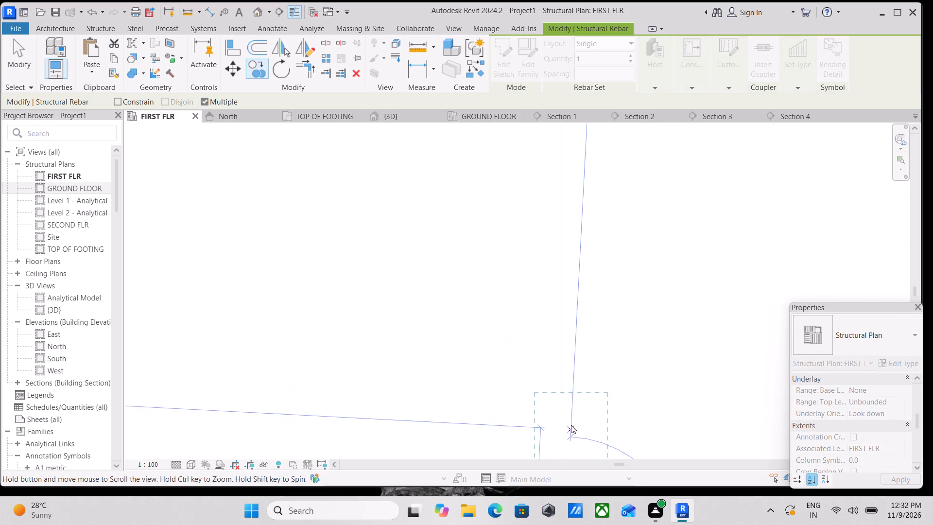
pyautogui.scroll(-3, 562, 284)
pyautogui.moveTo(560, 285); pyautogui.dragTo(570, 422, button='middle')
pyautogui.scroll(-4, 573, 260)
pyautogui.moveTo(573, 260); pyautogui.dragTo(574, 422, button='middle')
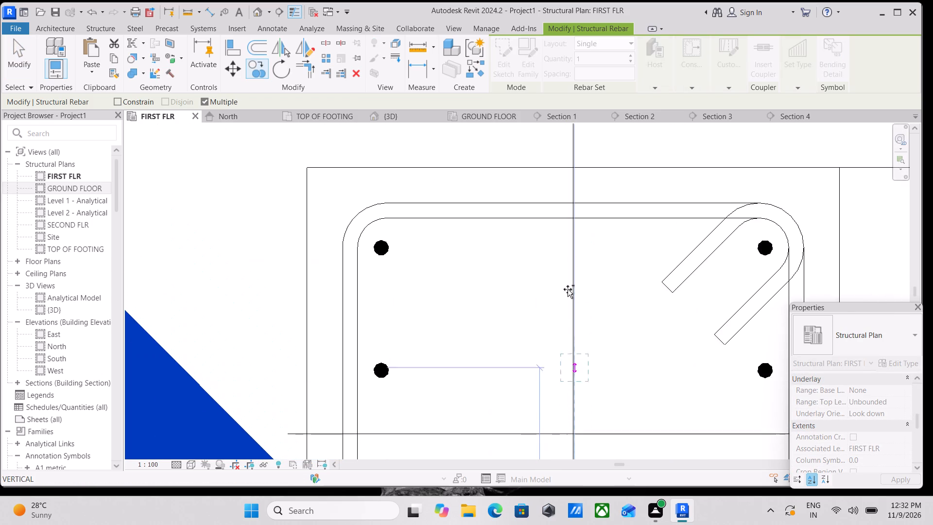
pyautogui.scroll(-1, 566, 280)
pyautogui.moveTo(566, 281); pyautogui.dragTo(566, 332, button='middle')
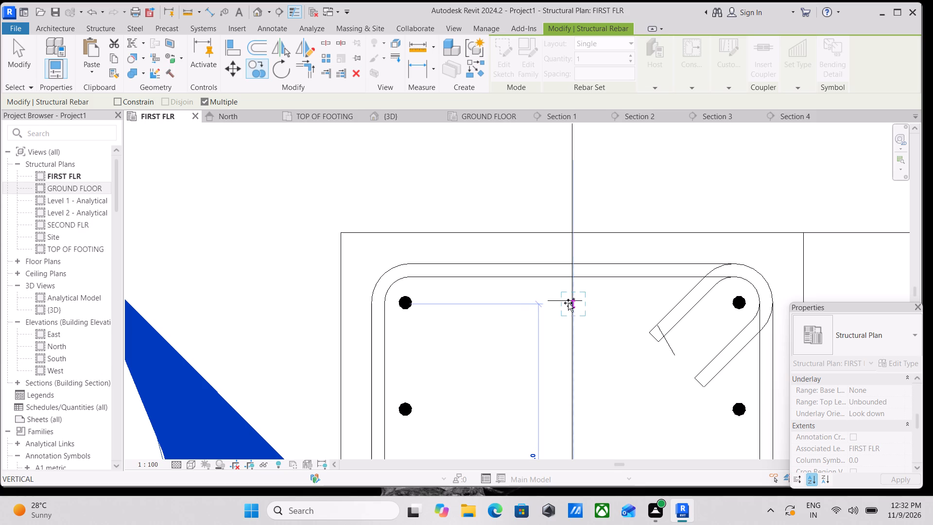
pyautogui.click(570, 300)
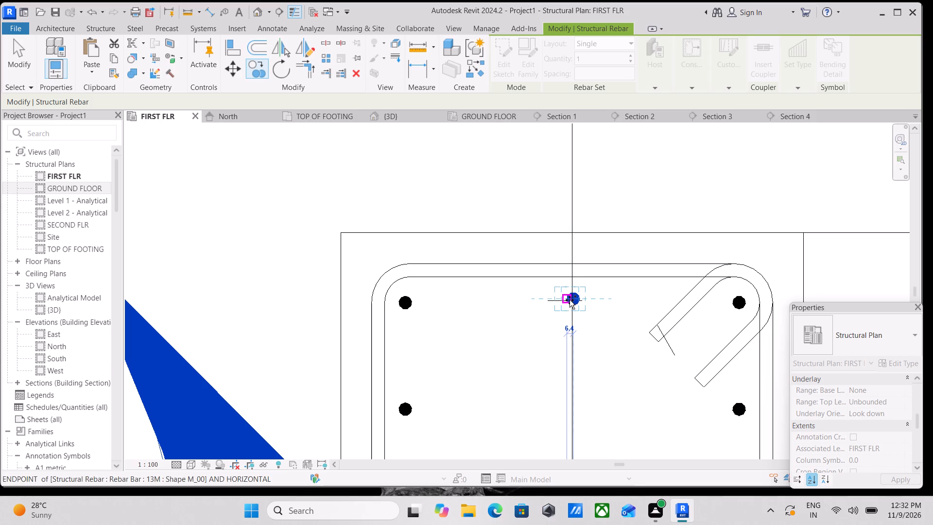
pyautogui.press('Escape')
pyautogui.press('Escape')
pyautogui.scroll(4, 590, 317)
pyautogui.press('Escape')
pyautogui.scroll(3, 559, 288)
pyautogui.press('Escape')
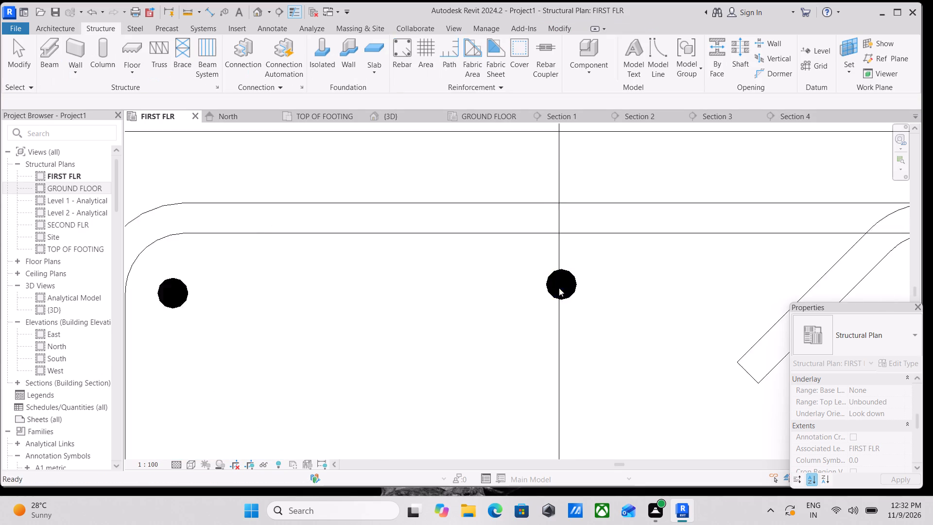
# Nudge the copied middle M_00 bar slightly down in plan, in line with the two upper corner bars.
pyautogui.click(572, 295)
pyautogui.press('Escape')
pyautogui.scroll(3, 586, 290)
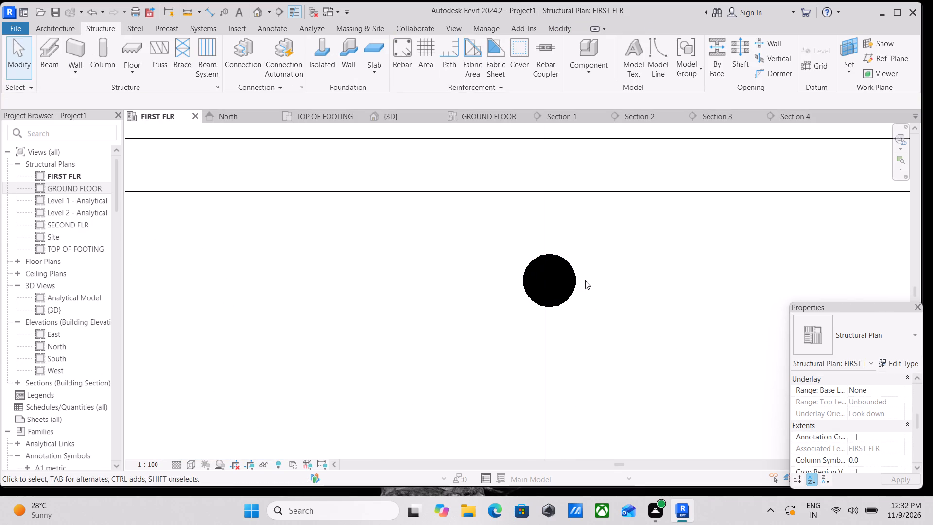
pyautogui.click(573, 299)
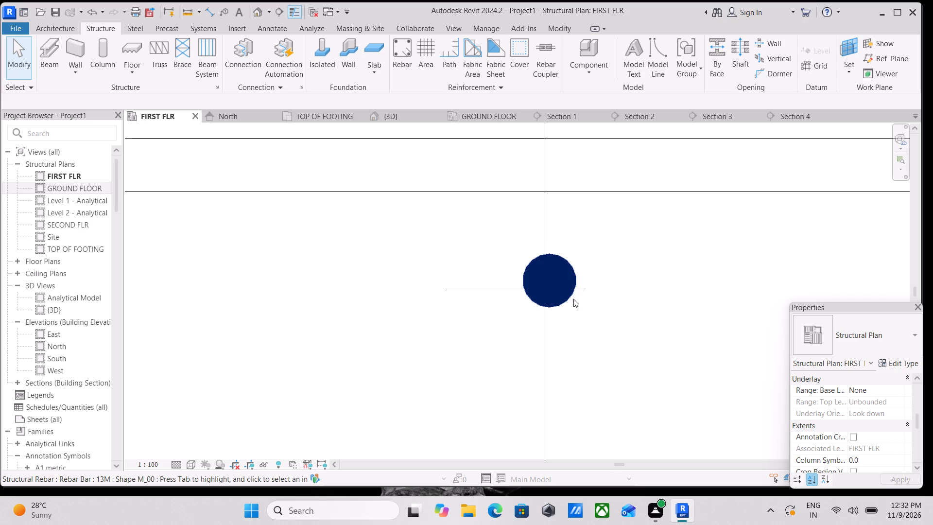
pyautogui.click(564, 304)
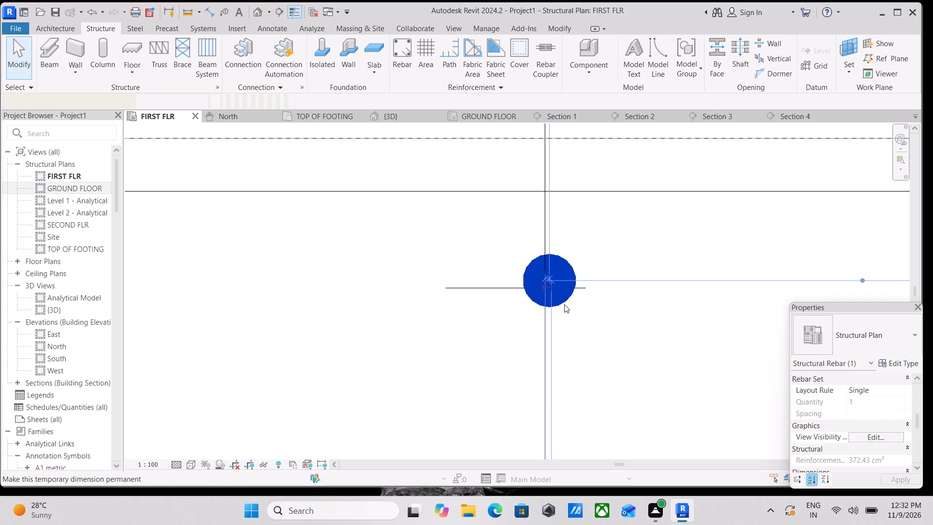
pyautogui.press('Down')
pyautogui.press('Down')
pyautogui.press('Escape')
pyautogui.scroll(-1, 563, 301)
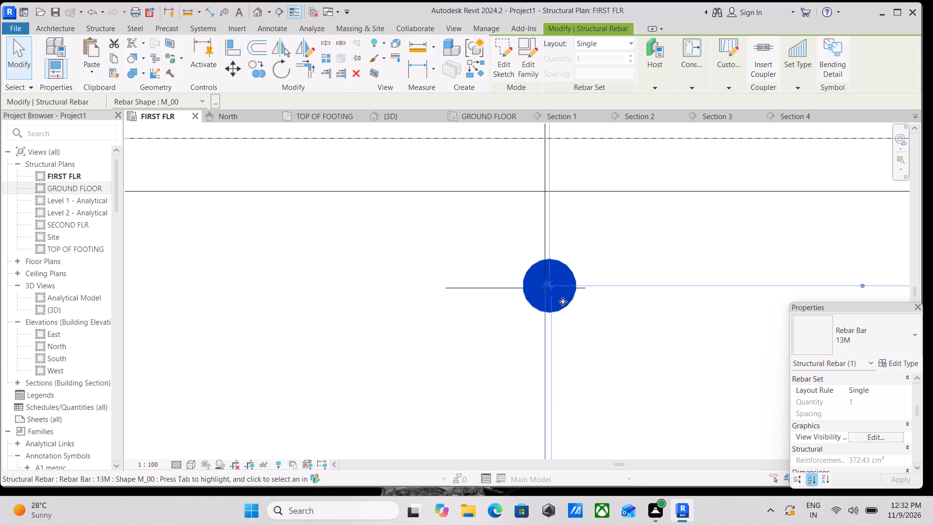
pyautogui.scroll(-1, 563, 301)
pyautogui.press('Escape')
pyautogui.scroll(-3, 563, 301)
pyautogui.press('Escape')
pyautogui.scroll(-8, 561, 310)
pyautogui.press('Escape')
pyautogui.moveTo(574, 320); pyautogui.dragTo(574, 299, button='middle')
pyautogui.scroll(-2, 576, 302)
pyautogui.moveTo(576, 303); pyautogui.dragTo(588, 307, button='middle')
pyautogui.scroll(-3, 590, 307)
pyautogui.moveTo(590, 307); pyautogui.dragTo(590, 292, button='middle')
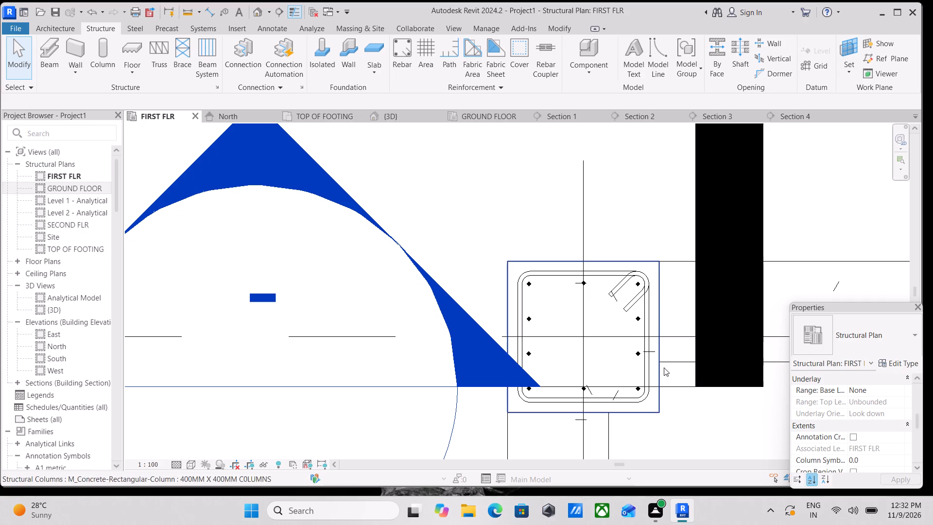
# In Section 4, select the M_T1 tie near the column's top and check its view visibility states.
pyautogui.click(393, 115)
pyautogui.scroll(-2, 460, 231)
pyautogui.click(802, 112)
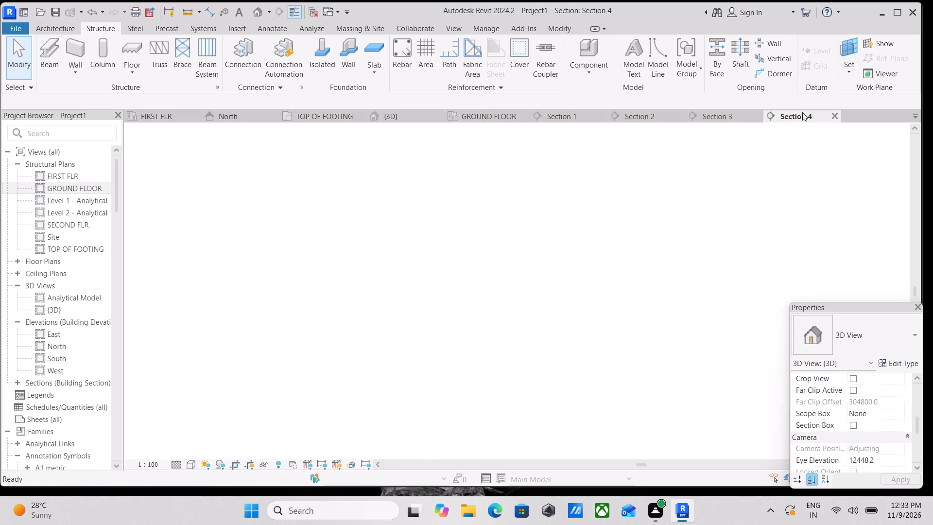
pyautogui.click(569, 312)
pyautogui.scroll(-2, 570, 317)
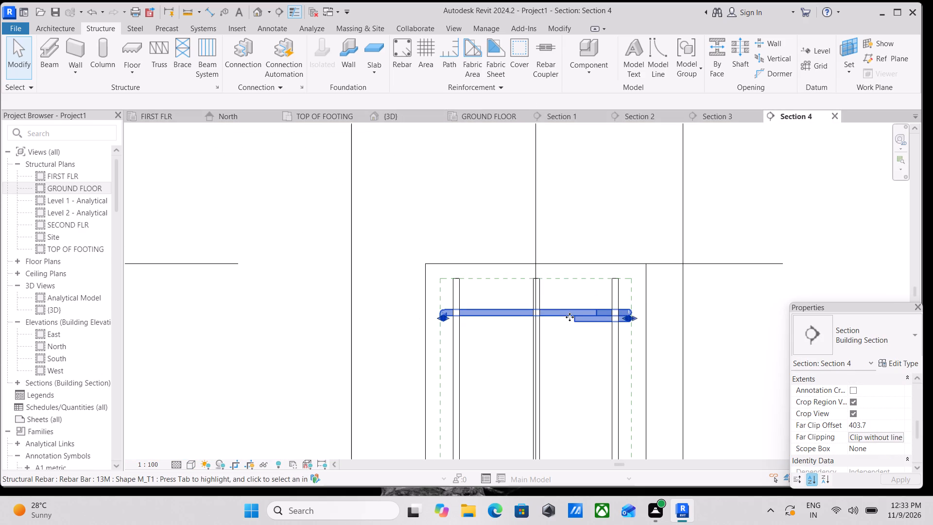
pyautogui.scroll(-1, 570, 317)
pyautogui.moveTo(570, 317); pyautogui.dragTo(539, 246, button='middle')
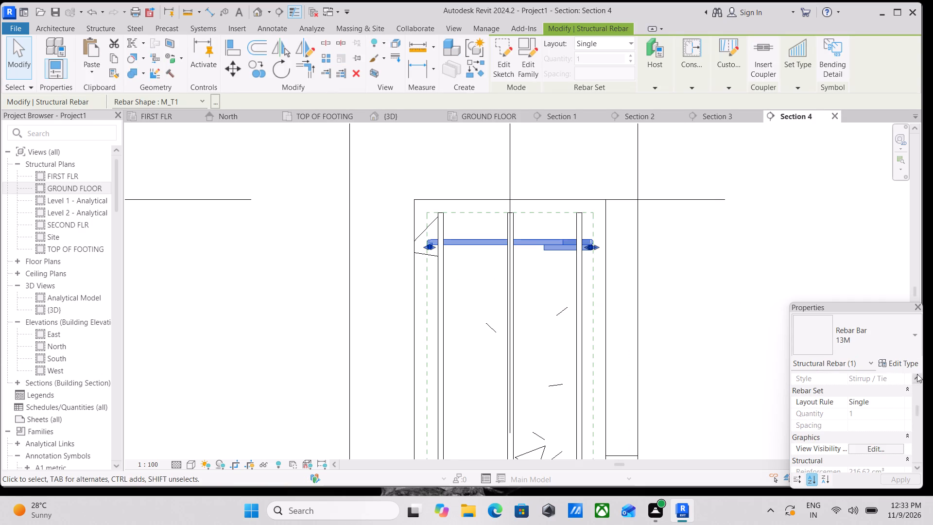
pyautogui.press('Escape')
pyautogui.scroll(3, 553, 233)
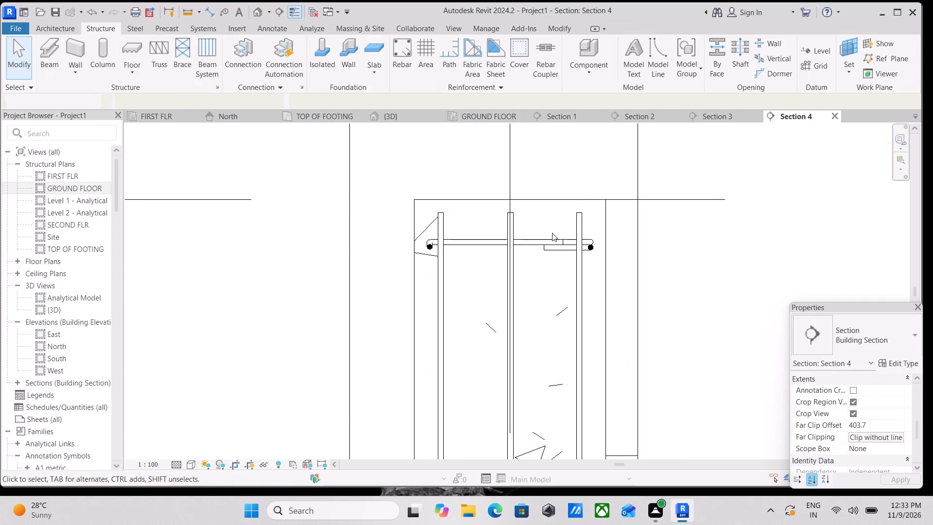
pyautogui.press('Escape')
pyautogui.scroll(4, 545, 242)
pyautogui.click(492, 250)
pyautogui.click(488, 258)
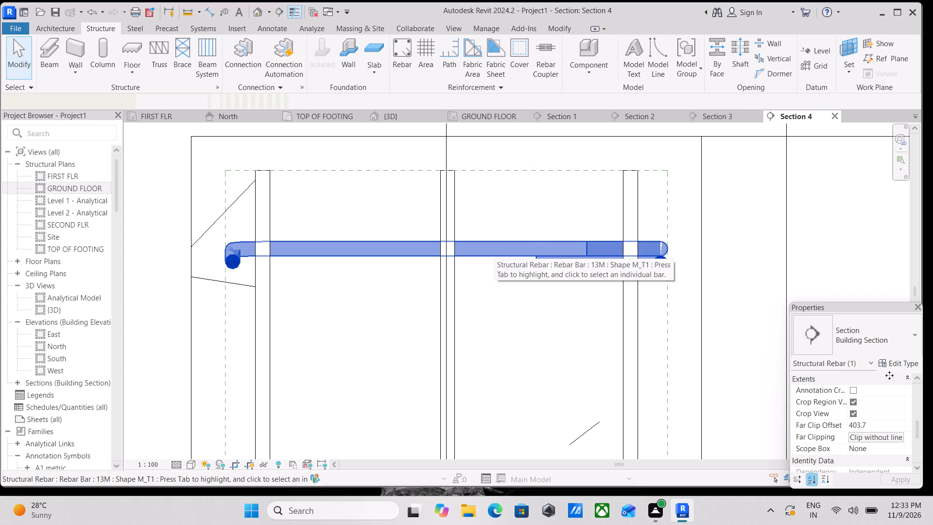
pyautogui.scroll(-1, 874, 436)
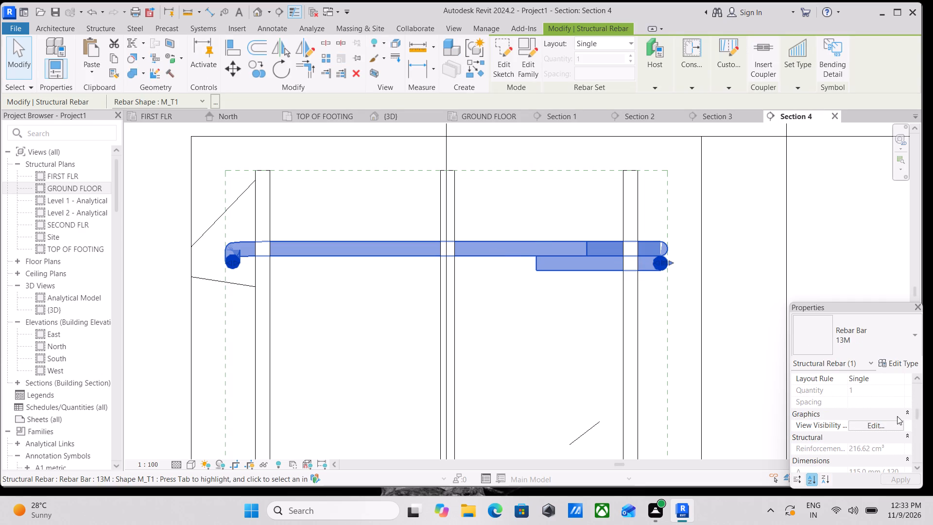
pyautogui.click(897, 423)
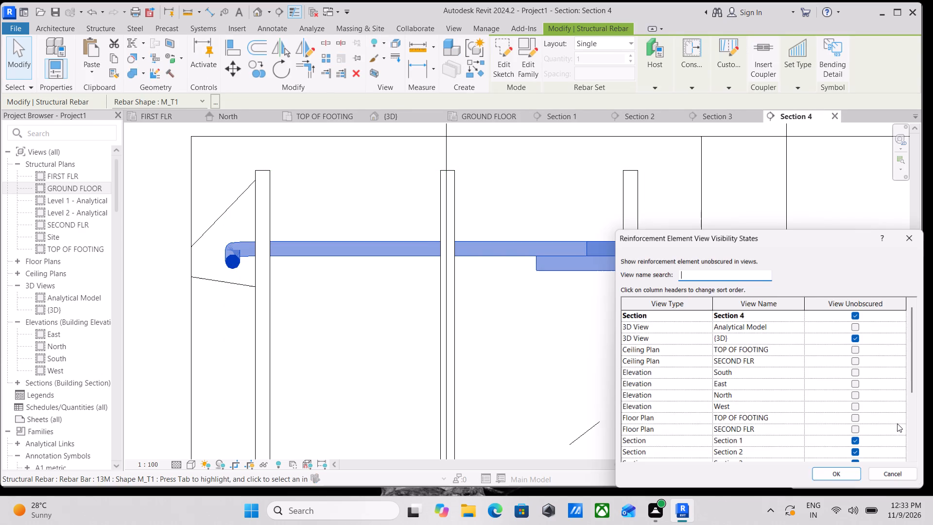
pyautogui.press('Escape')
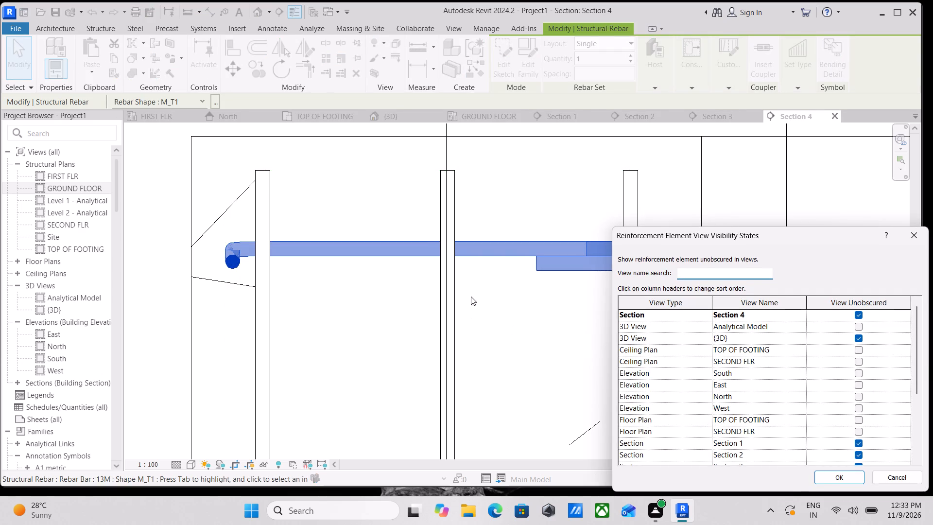
# Distribute the selected M_T1 tie along the column with a Maximum Spacing layout at 150 mm.
pyautogui.scroll(-2, 492, 285)
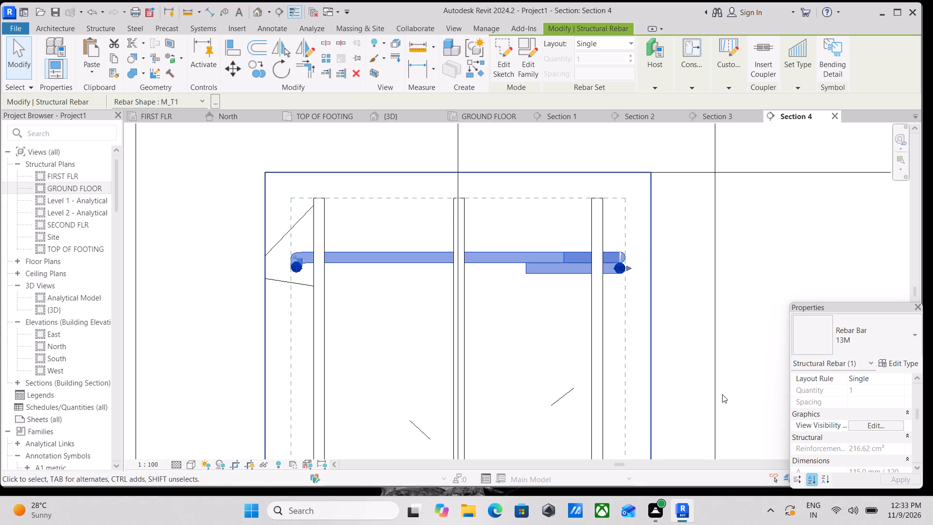
pyautogui.scroll(-3, 863, 424)
pyautogui.scroll(4, 863, 425)
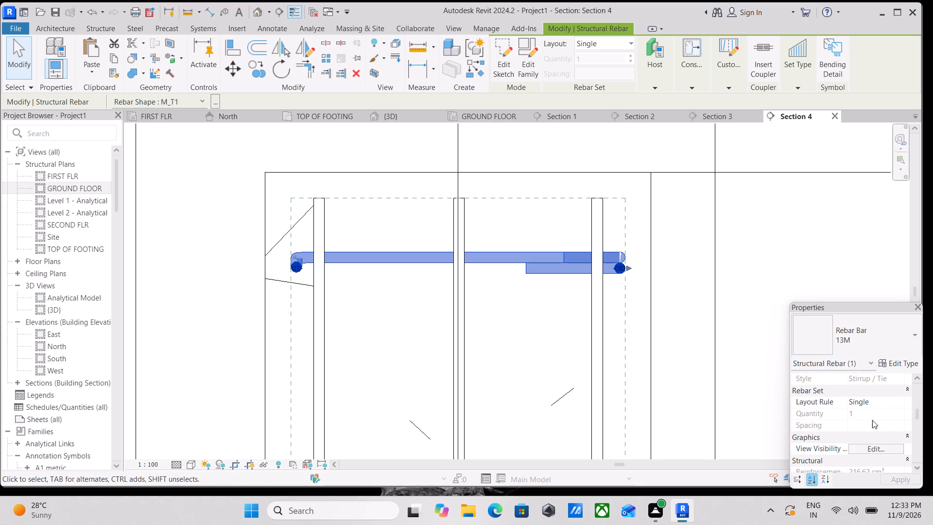
pyautogui.click(600, 40)
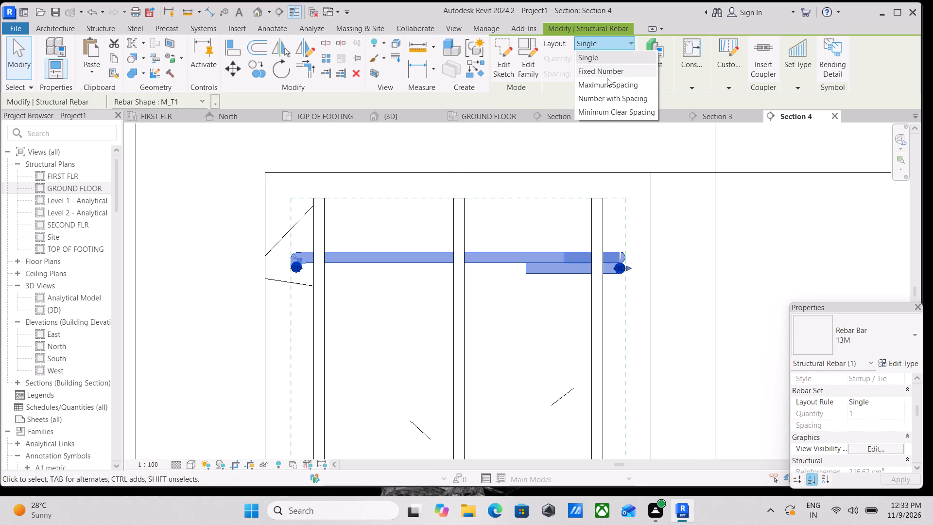
pyautogui.click(613, 89)
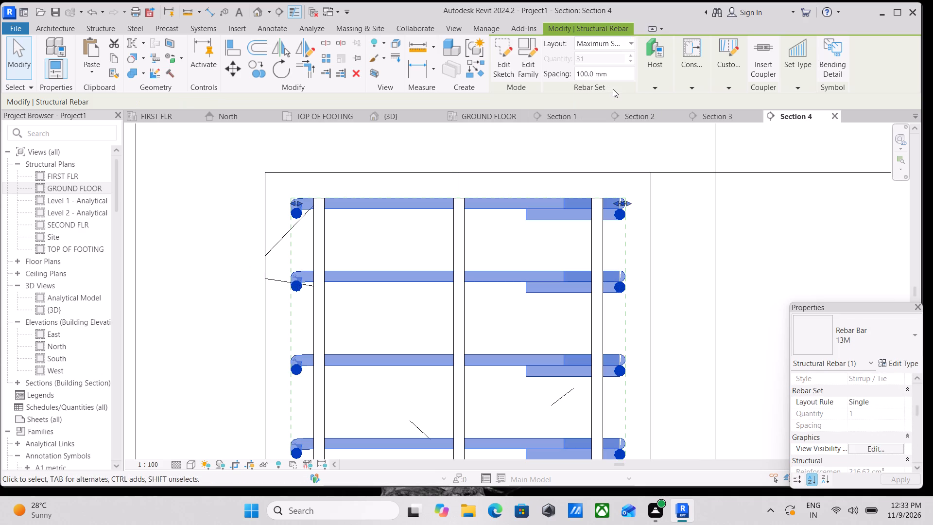
pyautogui.click(618, 71)
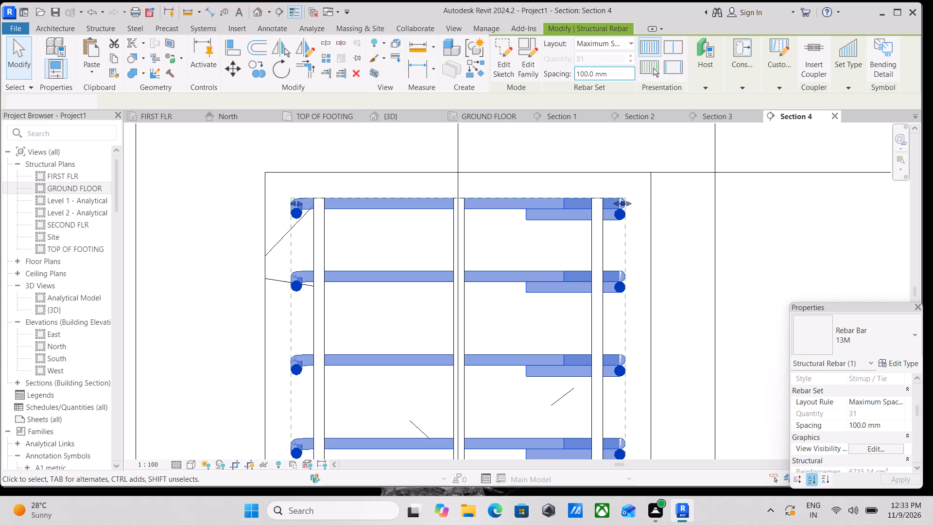
pyautogui.press('1')
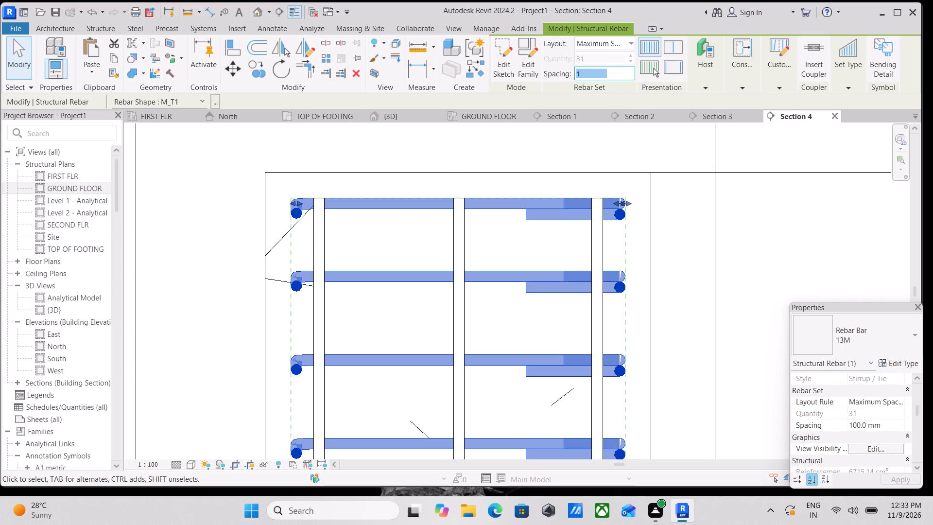
pyautogui.write('50MM')
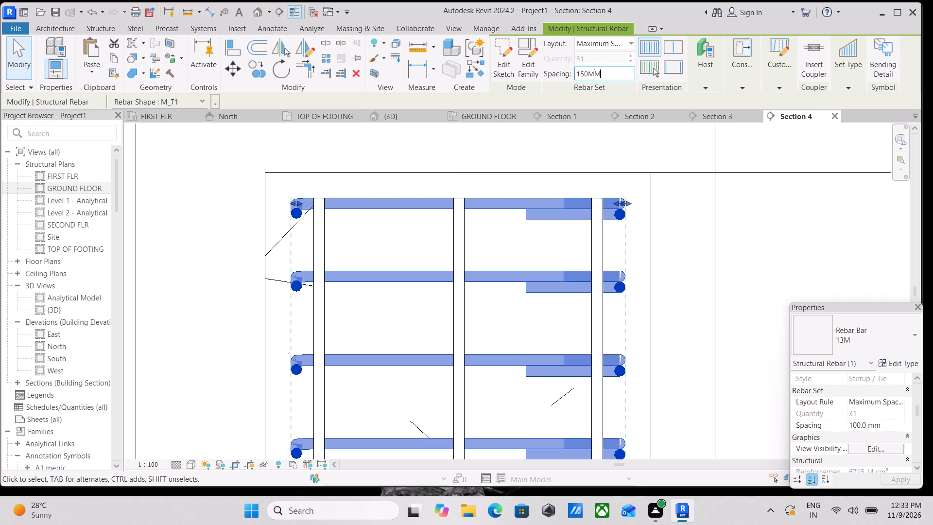
pyautogui.press('Return')
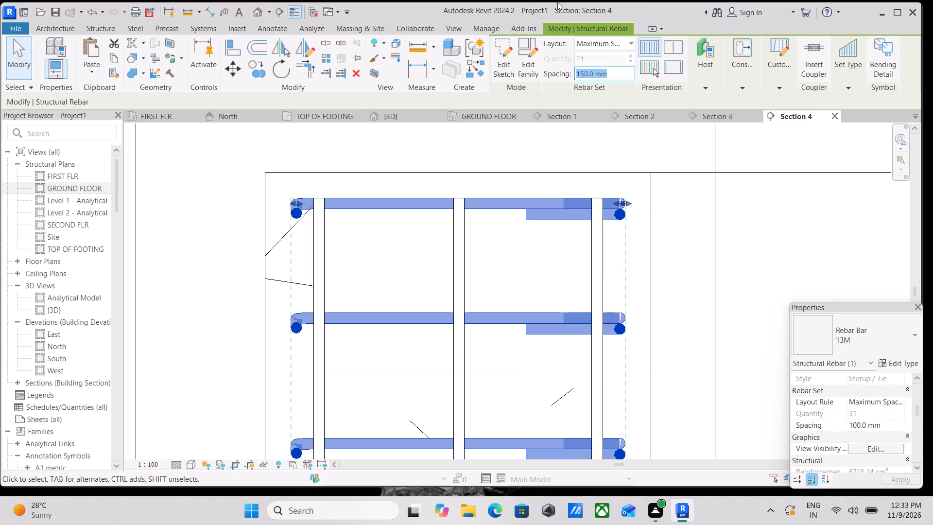
pyautogui.scroll(-4, 360, 231)
pyautogui.moveTo(411, 235); pyautogui.dragTo(463, 155, button='middle')
pyautogui.scroll(1, 463, 155)
pyautogui.press('Escape')
# In Section 4, select the column's M_T1 tie set and check its view visibility states.
pyautogui.scroll(-4, 449, 188)
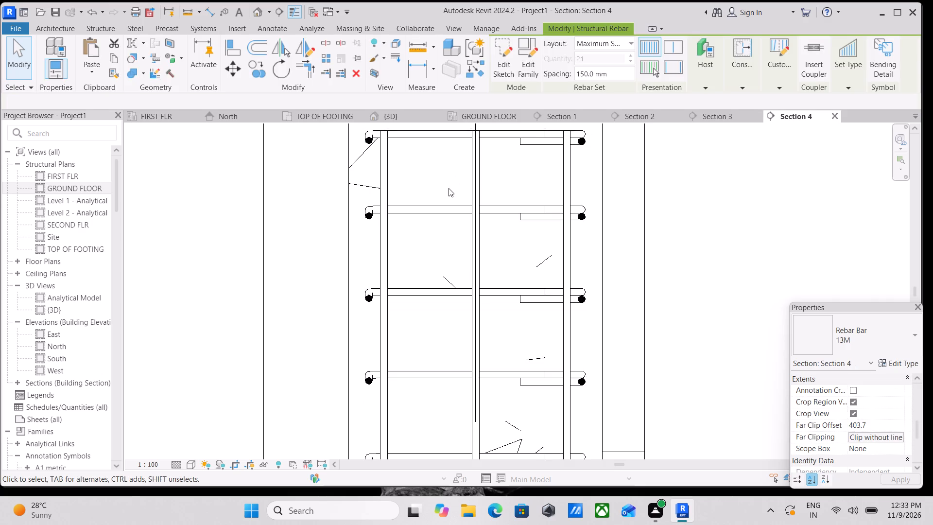
pyautogui.click(444, 204)
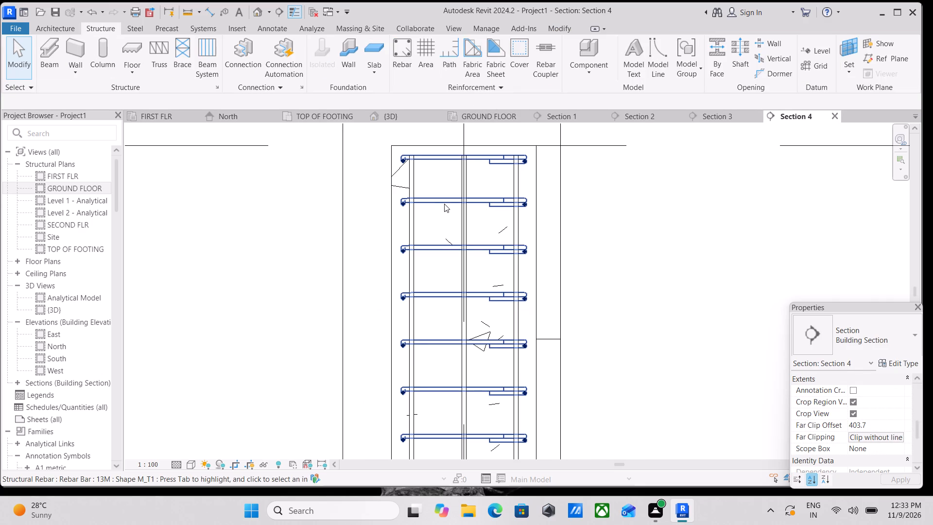
pyautogui.scroll(-4, 858, 422)
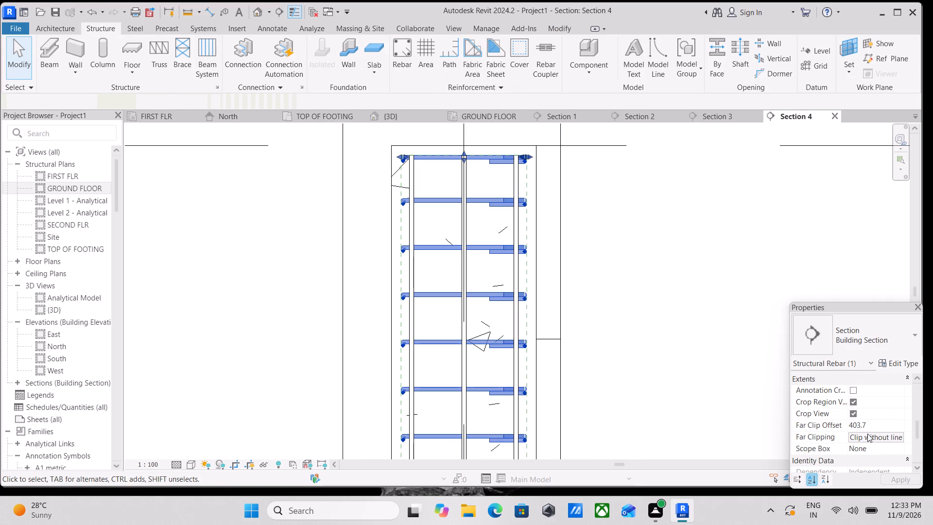
pyautogui.click(875, 444)
pyautogui.press('Escape')
pyautogui.press('Escape')
pyautogui.scroll(3, 530, 252)
pyautogui.press('Escape')
pyautogui.click(384, 178)
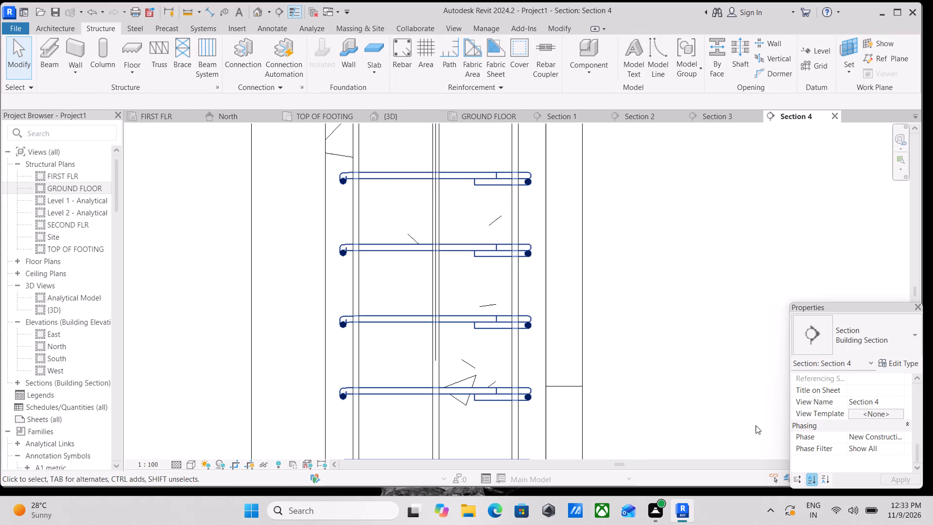
pyautogui.scroll(-3, 890, 437)
pyautogui.scroll(4, 886, 439)
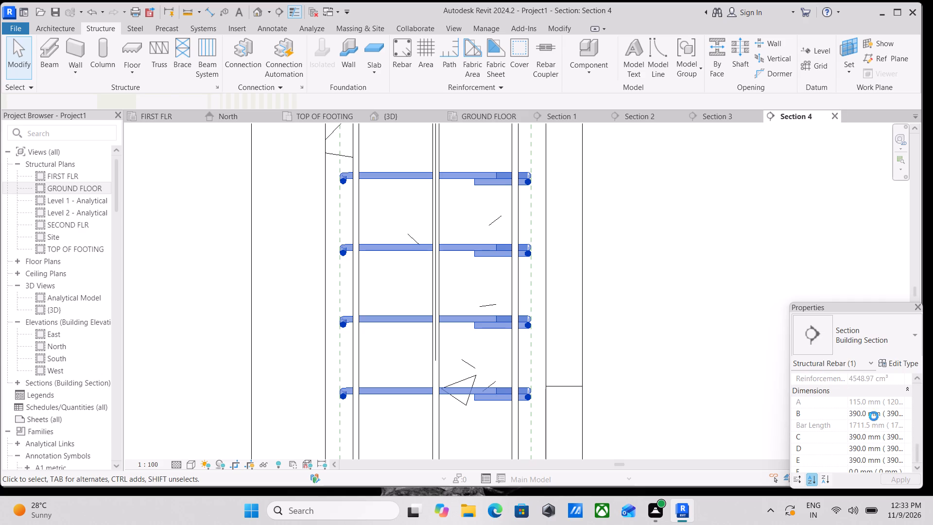
pyautogui.scroll(3, 874, 416)
pyautogui.scroll(-1, 874, 416)
pyautogui.click(872, 437)
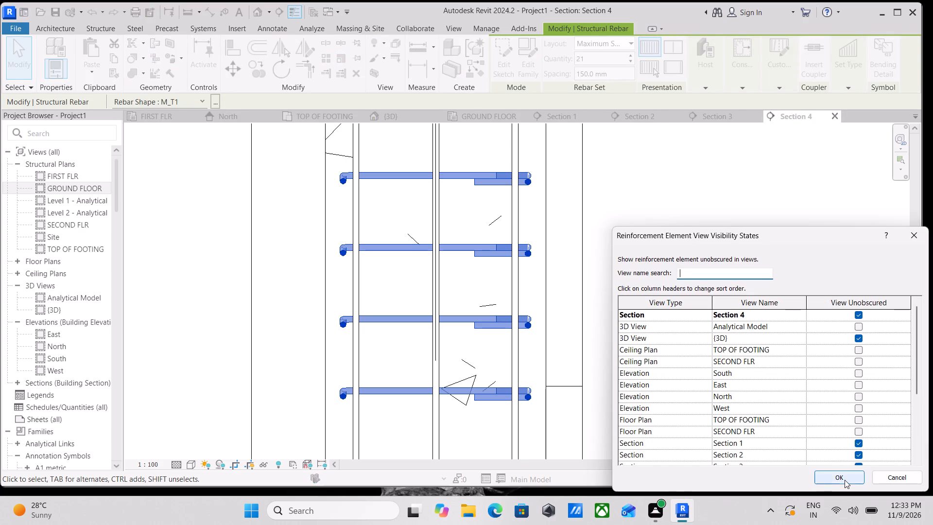
pyautogui.click(845, 480)
pyautogui.press('Escape')
pyautogui.scroll(-2, 461, 231)
pyautogui.moveTo(461, 231); pyautogui.dragTo(466, 262, button='middle')
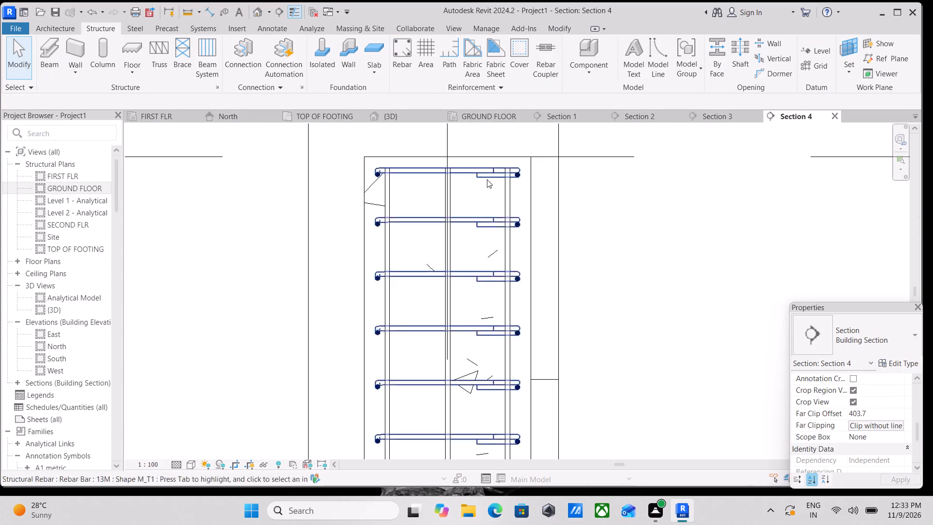
# In the 3D view, propagate rebar from the reinforced column A-1, aligned by host, onto the adjacent column in the same outer row.
pyautogui.click(398, 110)
pyautogui.scroll(-5, 502, 278)
pyautogui.scroll(-2, 555, 297)
pyautogui.keyDown('shift'); pyautogui.moveTo(562, 303); pyautogui.dragTo(611, 341, button='middle'); pyautogui.keyUp('shift')
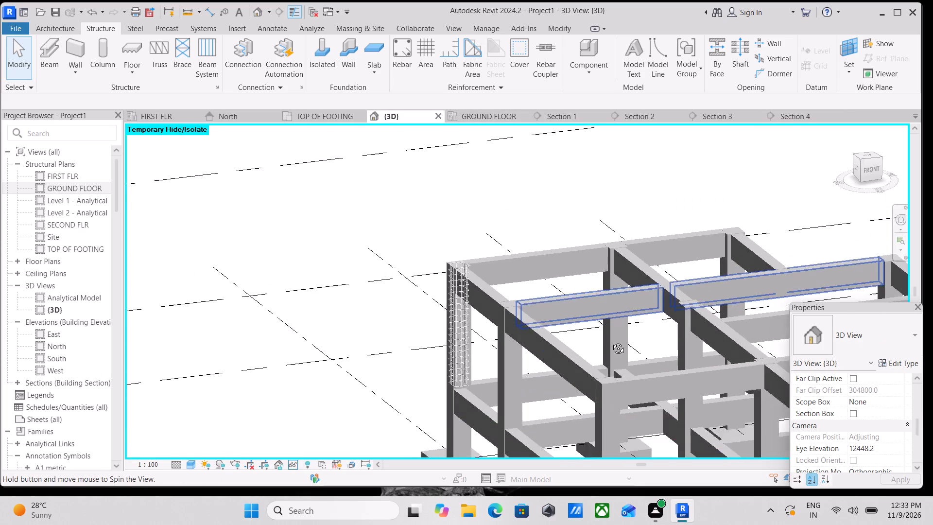
pyautogui.keyDown('shift'); pyautogui.moveTo(611, 341); pyautogui.dragTo(673, 365, button='middle'); pyautogui.keyUp('shift')
pyautogui.moveTo(674, 363); pyautogui.dragTo(704, 236, button='middle')
pyautogui.keyDown('shift'); pyautogui.moveTo(673, 335); pyautogui.dragTo(655, 236, button='middle'); pyautogui.keyUp('shift')
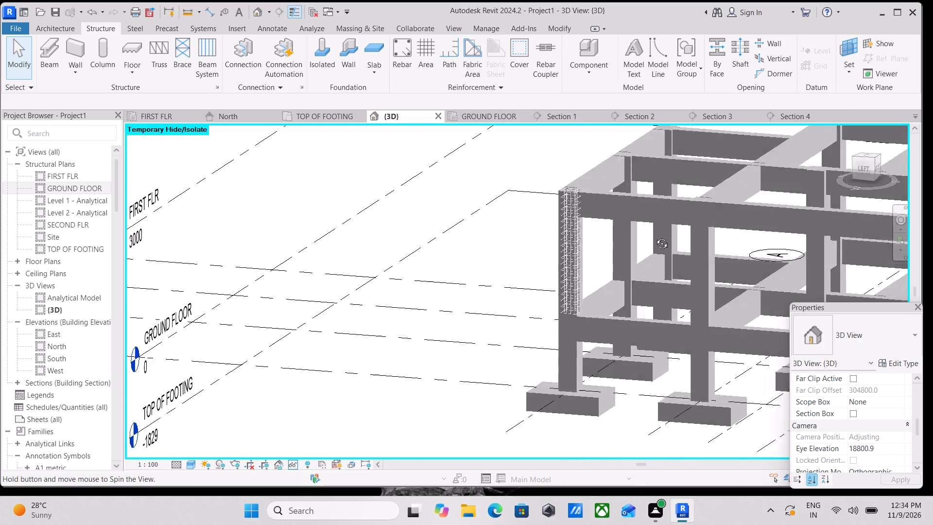
pyautogui.keyDown('shift'); pyautogui.moveTo(655, 236); pyautogui.dragTo(655, 236, button='middle'); pyautogui.keyUp('shift')
pyautogui.scroll(2, 586, 280)
pyautogui.middleClick(610, 264)
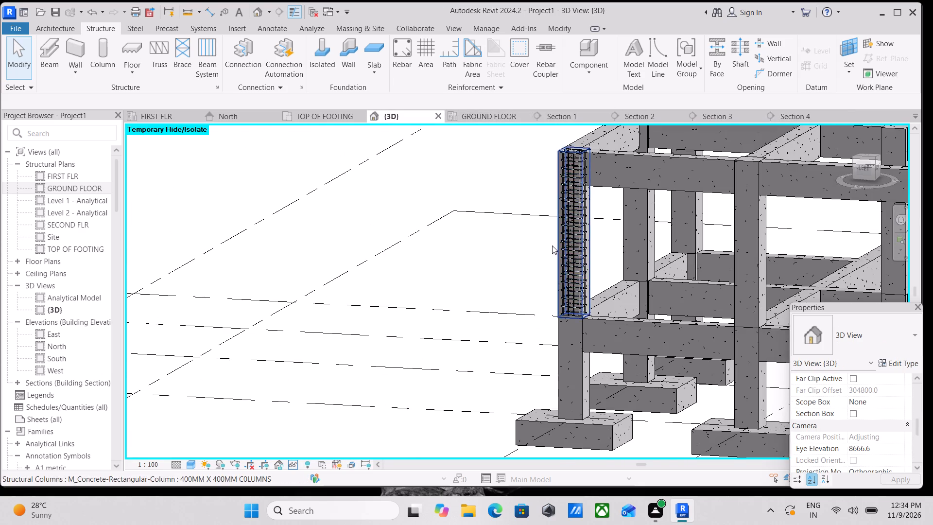
pyautogui.scroll(6, 552, 245)
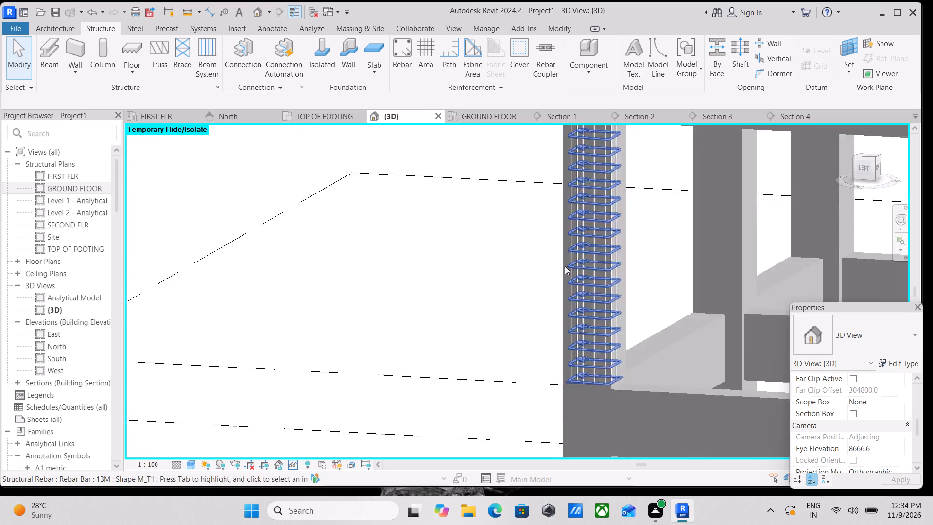
pyautogui.scroll(6, 565, 266)
pyautogui.click(560, 265)
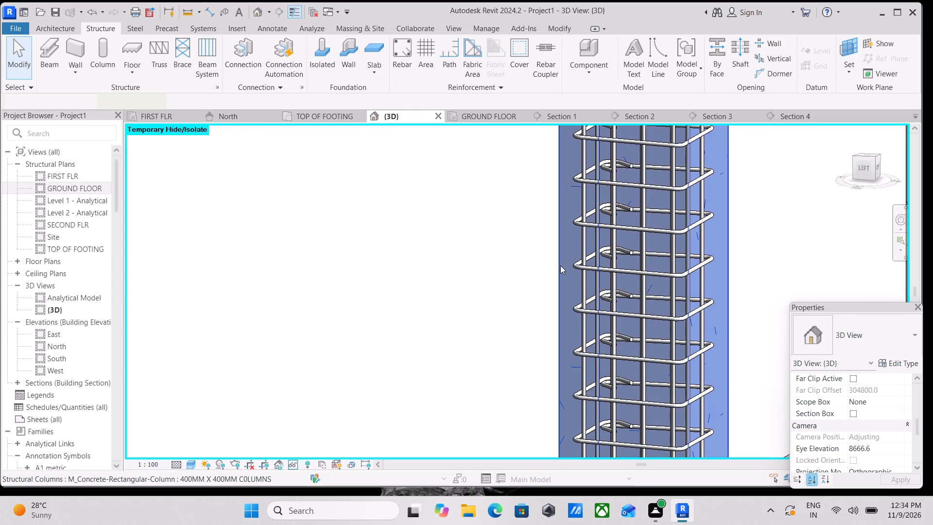
pyautogui.scroll(-3, 560, 265)
pyautogui.scroll(-2, 616, 266)
pyautogui.moveTo(618, 266); pyautogui.dragTo(595, 293, button='middle')
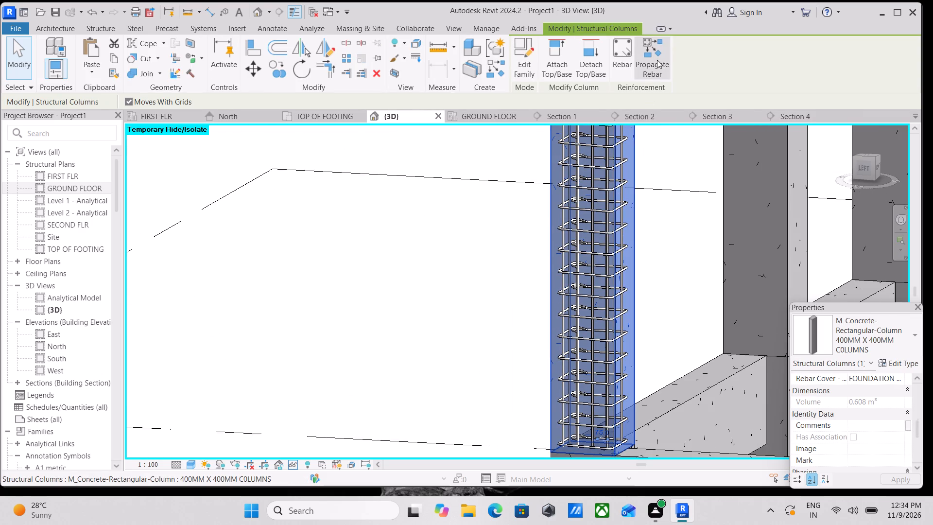
pyautogui.click(657, 60)
pyautogui.scroll(-4, 658, 266)
pyautogui.moveTo(674, 269); pyautogui.dragTo(442, 307, button='middle')
pyautogui.scroll(-9, 493, 310)
pyautogui.keyDown('shift'); pyautogui.moveTo(508, 325); pyautogui.dragTo(624, 403, button='middle'); pyautogui.keyUp('shift')
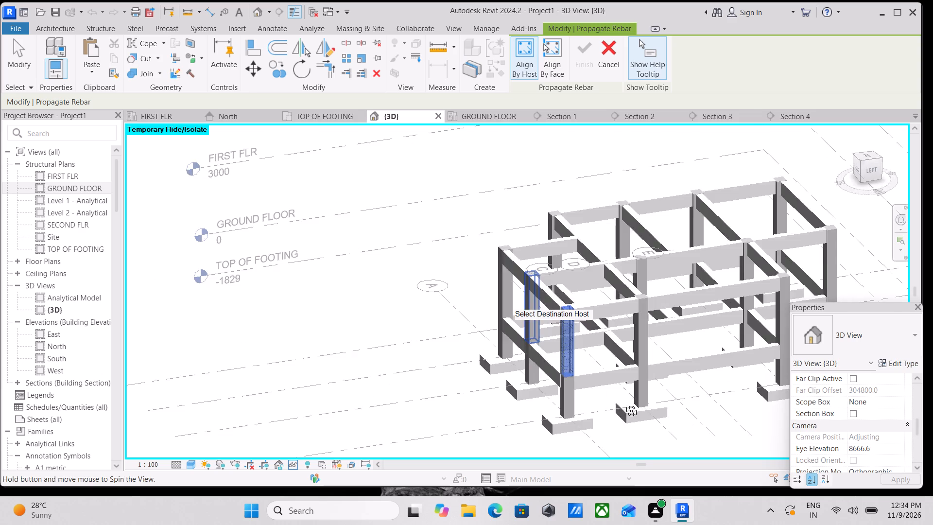
pyautogui.keyDown('shift'); pyautogui.moveTo(624, 403); pyautogui.dragTo(625, 404, button='middle'); pyautogui.keyUp('shift')
pyautogui.scroll(6, 713, 341)
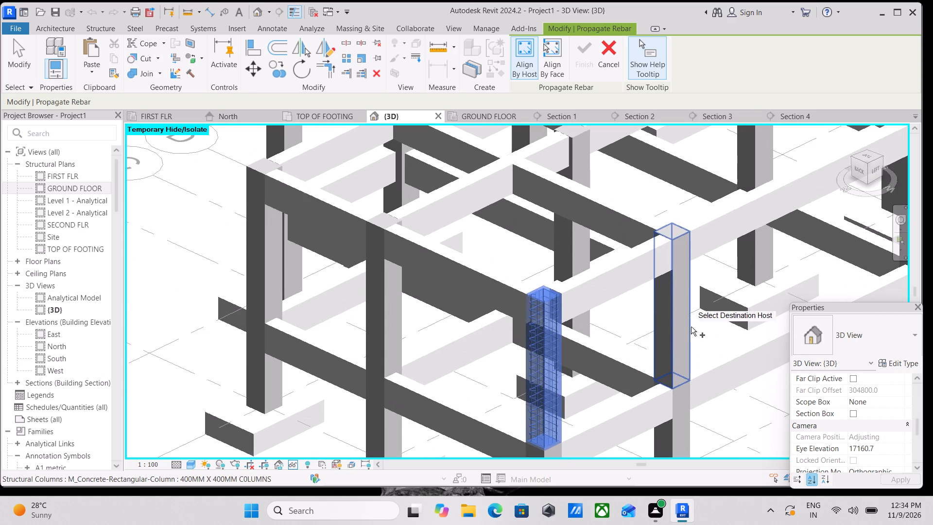
pyautogui.click(691, 327)
# Add five destination hosts: the outer row's last column, the two middle-row columns nearest that end, and the two far-row columns there.
pyautogui.scroll(-1, 752, 288)
pyautogui.moveTo(749, 289); pyautogui.dragTo(518, 367, button='middle')
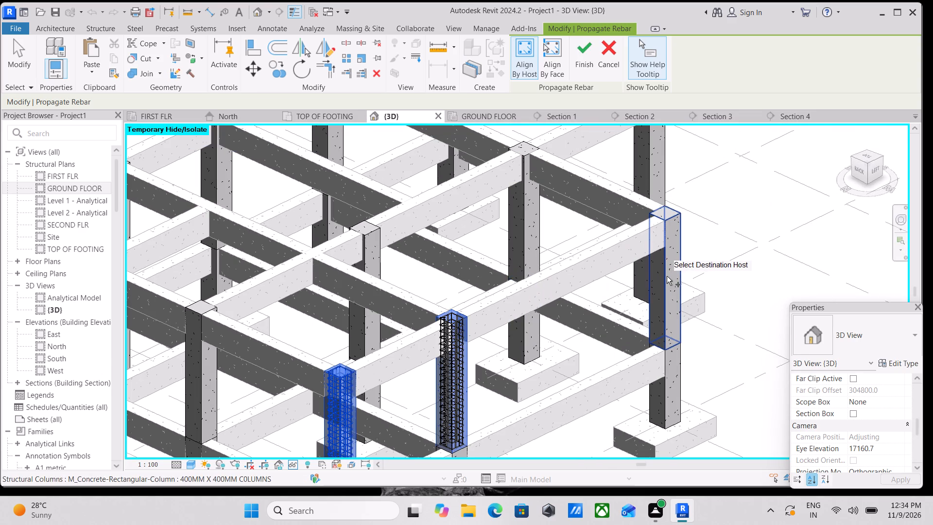
pyautogui.click(667, 276)
pyautogui.click(522, 237)
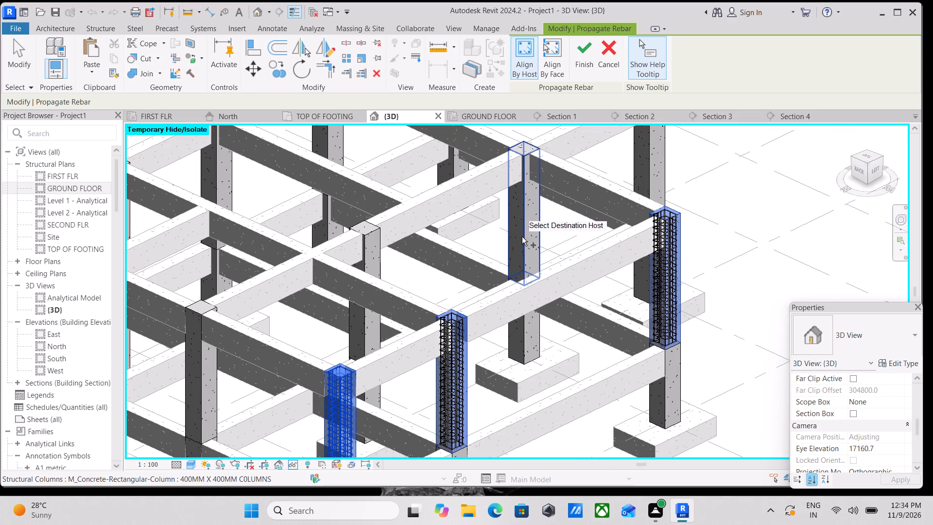
pyautogui.scroll(-4, 600, 273)
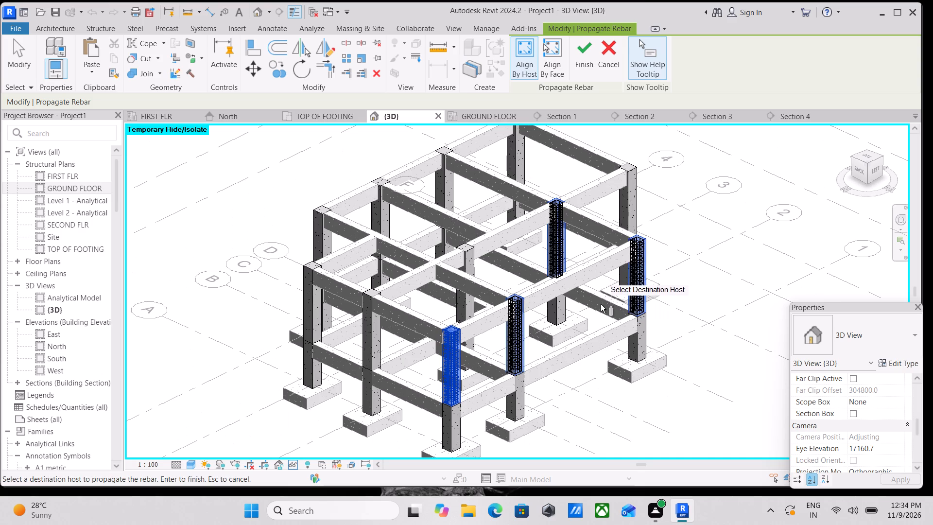
pyautogui.keyDown('shift'); pyautogui.moveTo(590, 306); pyautogui.dragTo(468, 296, button='middle'); pyautogui.keyUp('shift')
pyautogui.scroll(3, 606, 346)
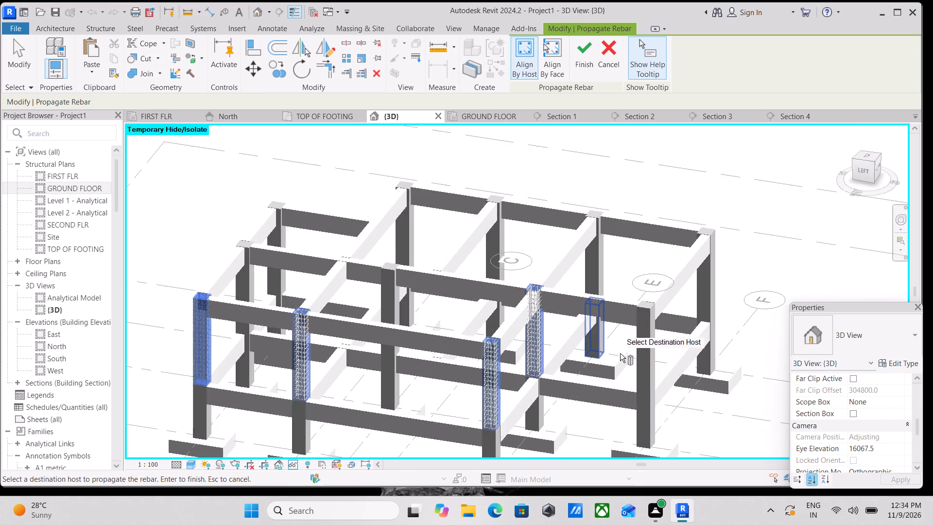
pyautogui.scroll(3, 632, 358)
pyautogui.click(677, 332)
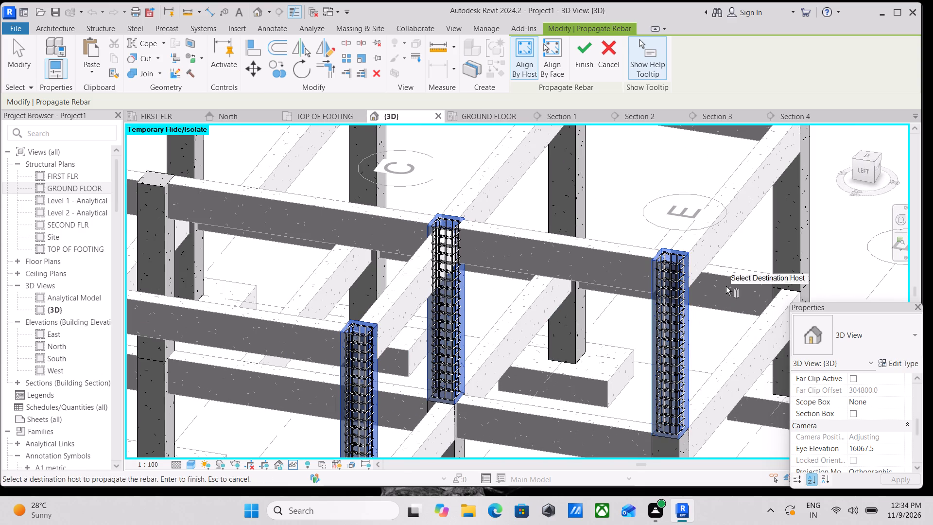
pyautogui.click(797, 215)
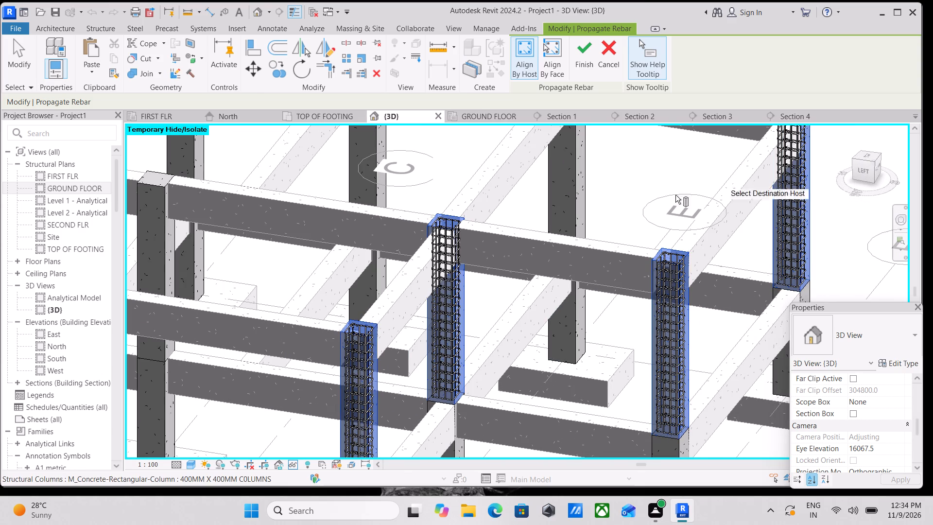
pyautogui.click(579, 185)
# Add the three remaining far-row columns and the middle-row column at the A-1 end as rebar destinations.
pyautogui.scroll(-1, 474, 205)
pyautogui.moveTo(474, 205); pyautogui.dragTo(588, 312, button='middle')
pyautogui.click(503, 259)
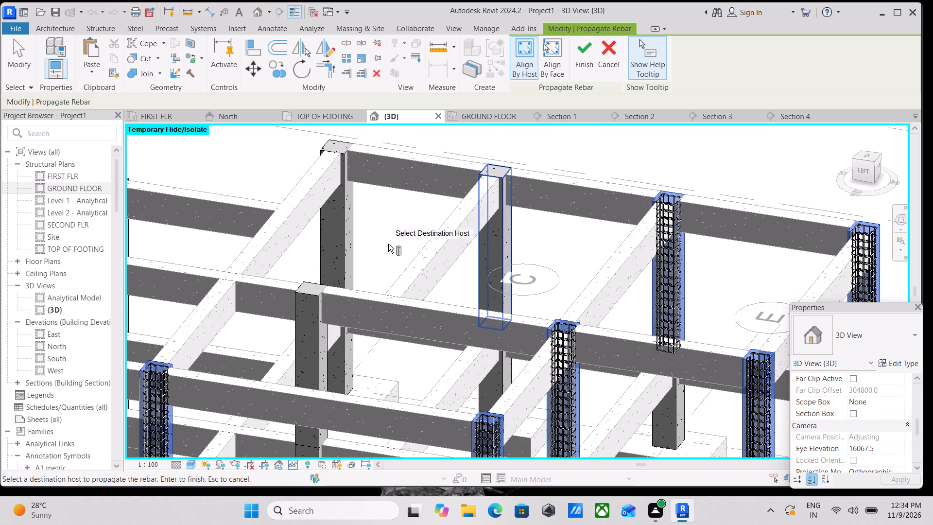
pyautogui.click(348, 235)
pyautogui.moveTo(314, 269); pyautogui.dragTo(624, 276, button='middle')
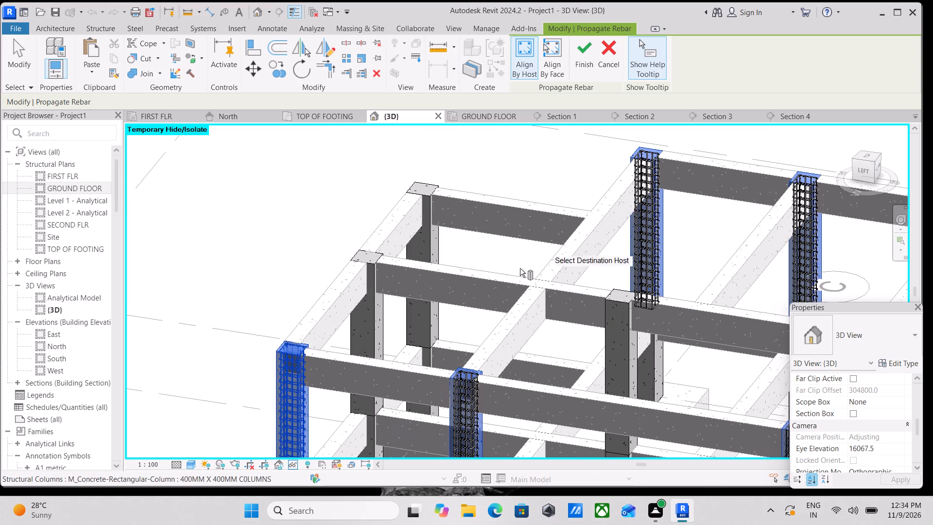
pyautogui.click(433, 251)
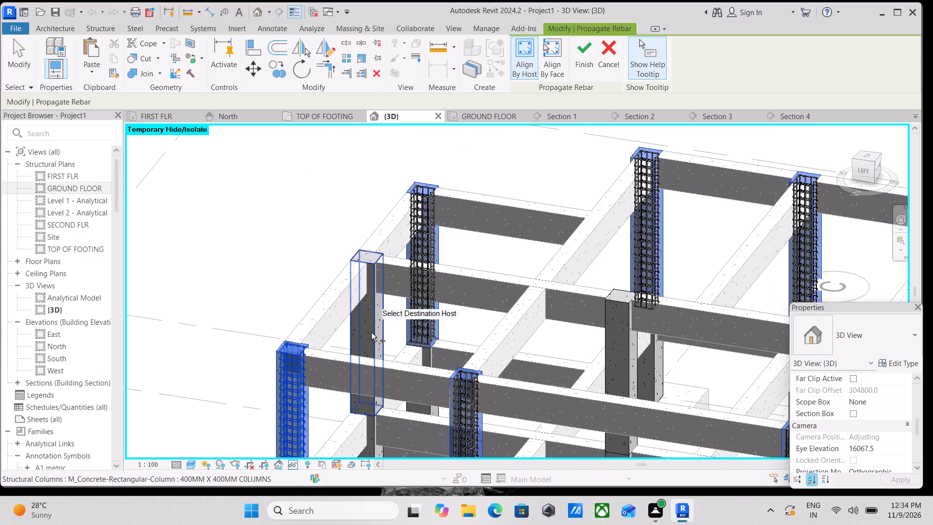
pyautogui.scroll(2, 371, 334)
pyautogui.click(371, 334)
# Add the last unreinforced middle-row column as a destination and finish propagating the rebar.
pyautogui.scroll(-4, 387, 330)
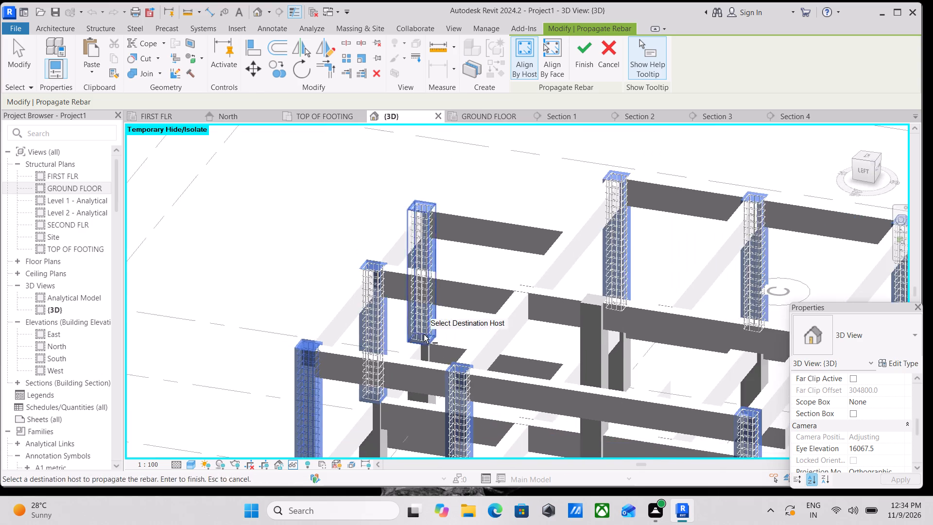
pyautogui.scroll(-1, 424, 334)
pyautogui.scroll(-1, 474, 358)
pyautogui.click(545, 352)
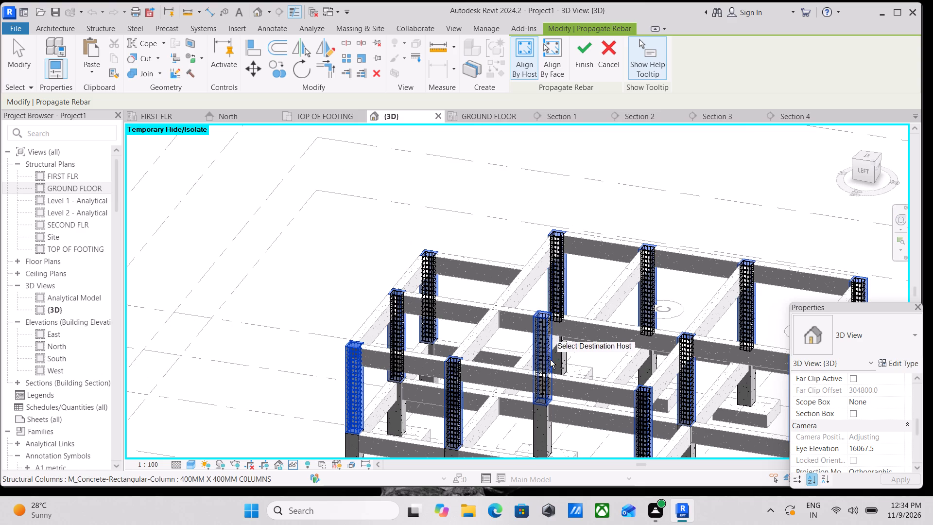
pyautogui.scroll(4, 546, 361)
pyautogui.scroll(-1, 566, 364)
pyautogui.keyDown('shift'); pyautogui.moveTo(571, 370); pyautogui.dragTo(622, 320, button='middle'); pyautogui.keyUp('shift')
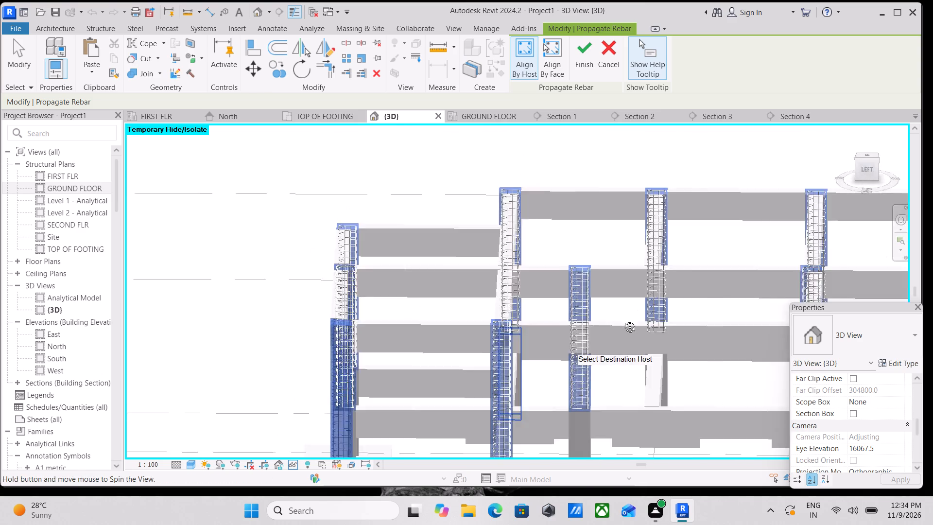
pyautogui.keyDown('shift'); pyautogui.moveTo(622, 320); pyautogui.dragTo(503, 342, button='middle'); pyautogui.keyUp('shift')
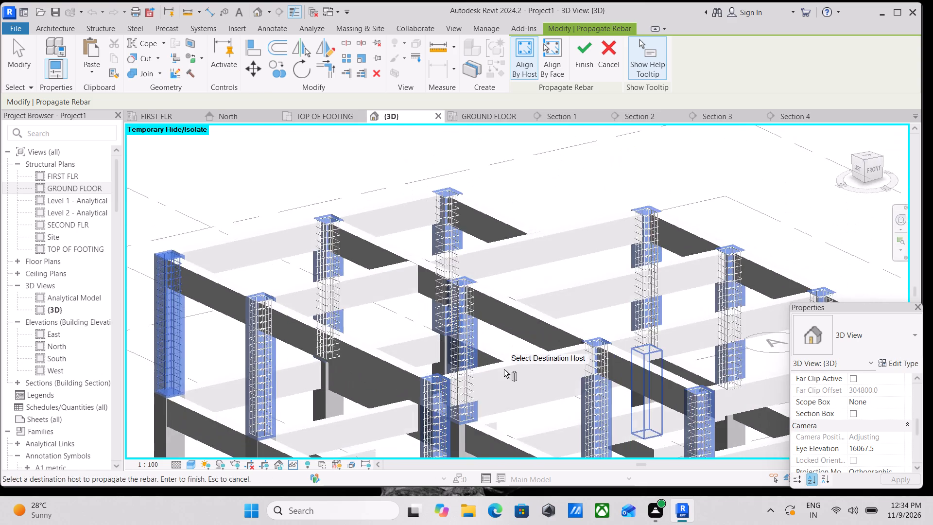
pyautogui.scroll(-4, 504, 369)
pyautogui.moveTo(504, 369); pyautogui.dragTo(517, 300, button='middle')
pyautogui.keyDown('shift'); pyautogui.moveTo(518, 312); pyautogui.dragTo(448, 332, button='middle'); pyautogui.keyUp('shift')
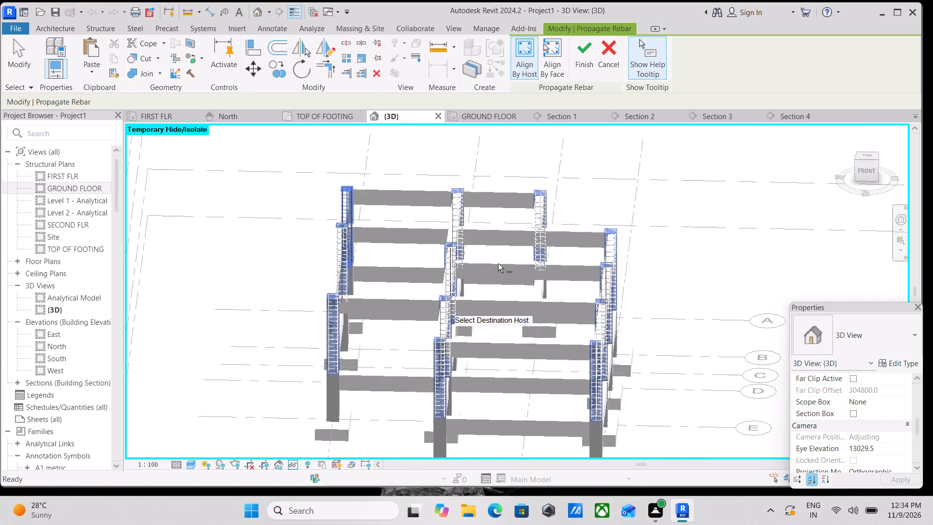
pyautogui.click(584, 45)
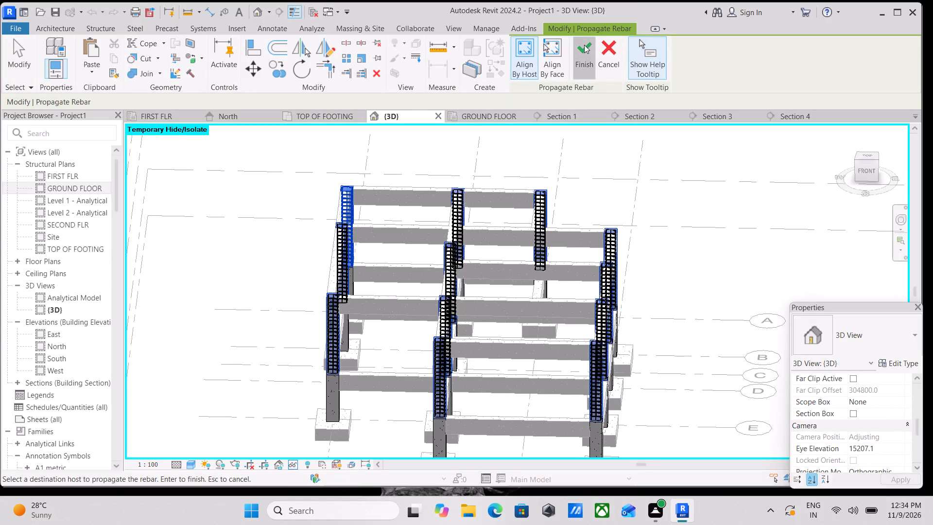
# Reset the temporary hide/isolate in the 3D view.
pyautogui.scroll(3, 510, 295)
pyautogui.scroll(1, 479, 352)
pyautogui.keyDown('shift'); pyautogui.moveTo(470, 348); pyautogui.dragTo(503, 338, button='middle'); pyautogui.keyUp('shift')
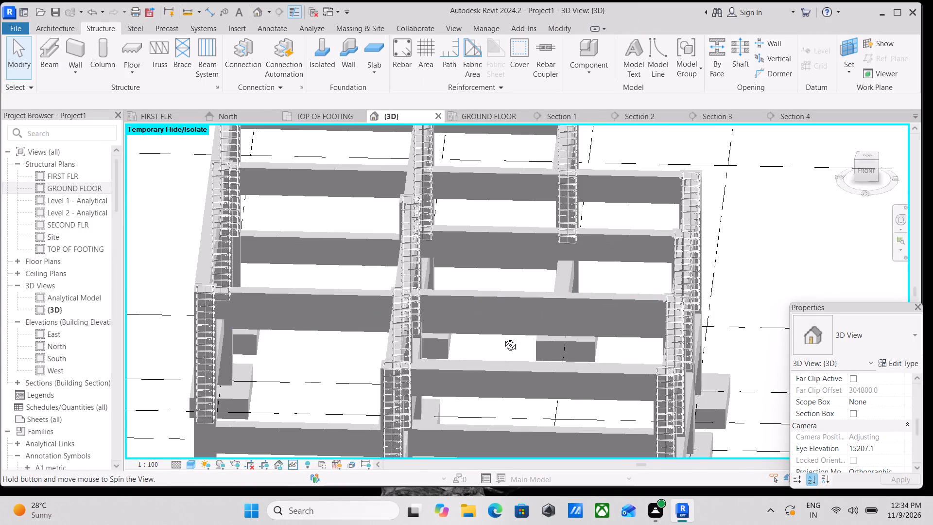
pyautogui.keyDown('shift'); pyautogui.moveTo(503, 338); pyautogui.dragTo(639, 295, button='middle'); pyautogui.keyUp('shift')
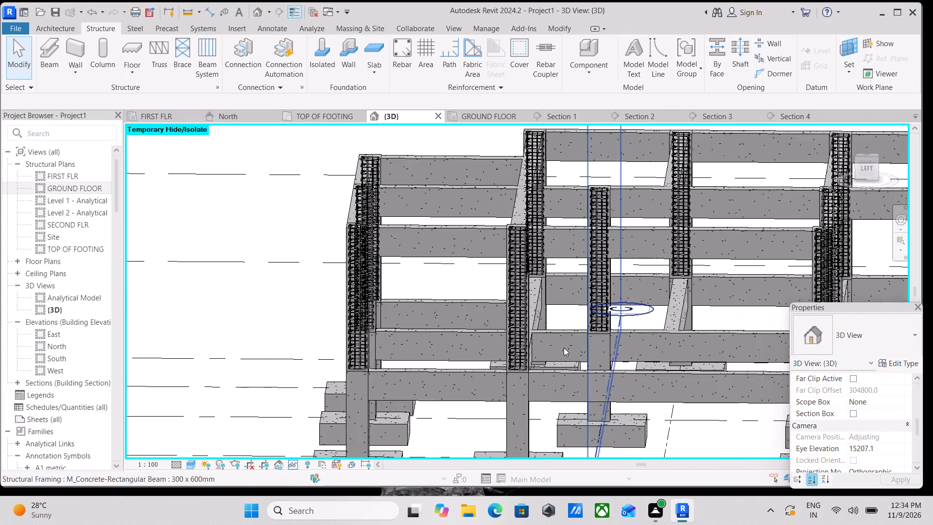
pyautogui.moveTo(560, 337); pyautogui.dragTo(568, 310, button='middle')
pyautogui.press('h')
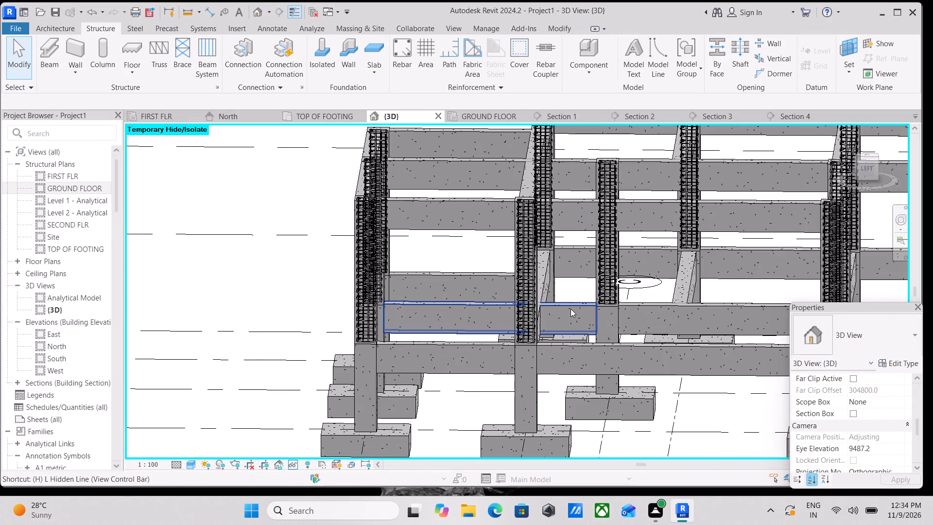
pyautogui.press('r')
pyautogui.scroll(-2, 572, 302)
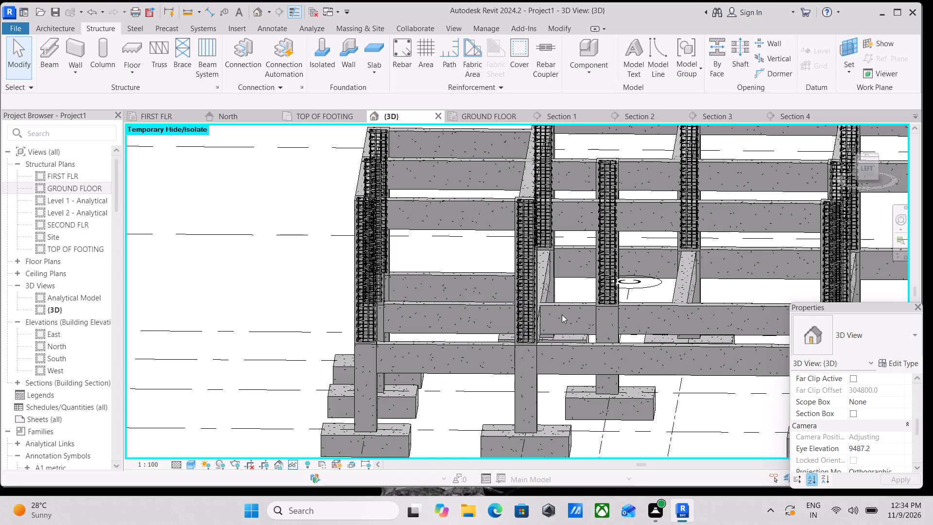
pyautogui.scroll(4, 604, 361)
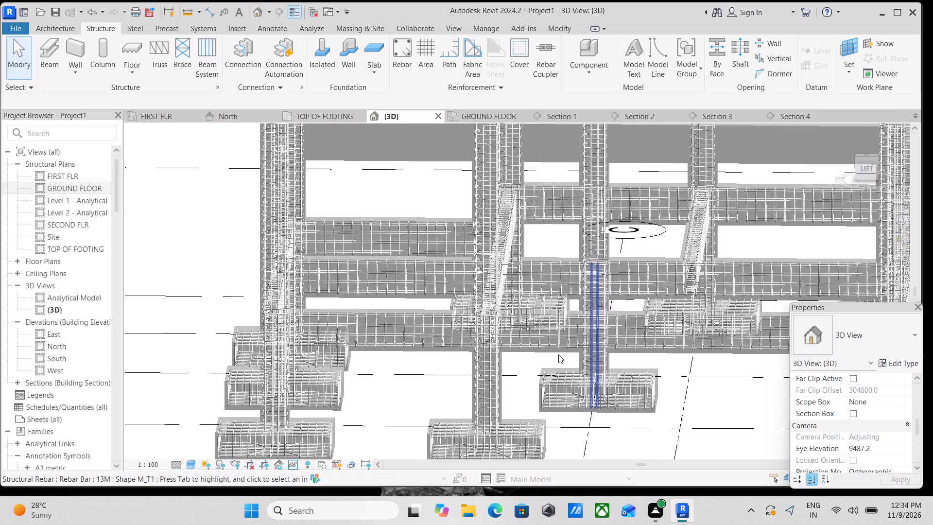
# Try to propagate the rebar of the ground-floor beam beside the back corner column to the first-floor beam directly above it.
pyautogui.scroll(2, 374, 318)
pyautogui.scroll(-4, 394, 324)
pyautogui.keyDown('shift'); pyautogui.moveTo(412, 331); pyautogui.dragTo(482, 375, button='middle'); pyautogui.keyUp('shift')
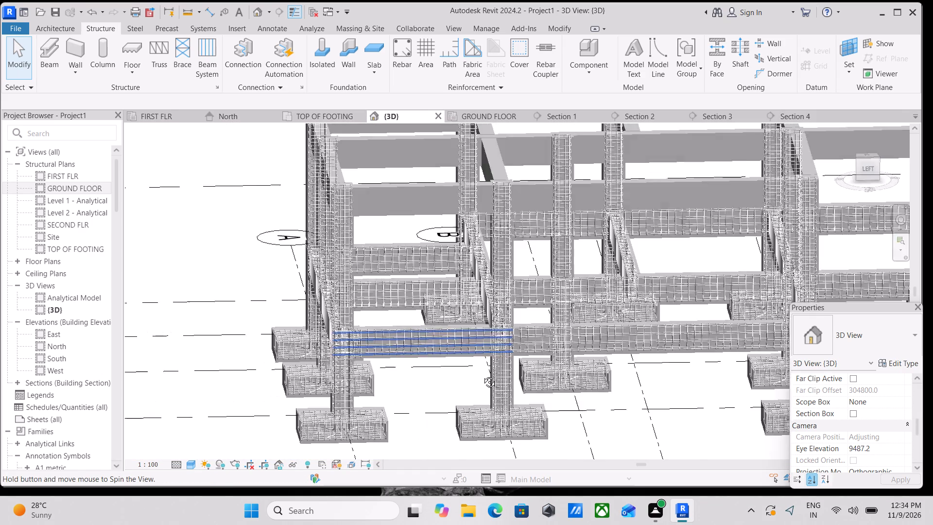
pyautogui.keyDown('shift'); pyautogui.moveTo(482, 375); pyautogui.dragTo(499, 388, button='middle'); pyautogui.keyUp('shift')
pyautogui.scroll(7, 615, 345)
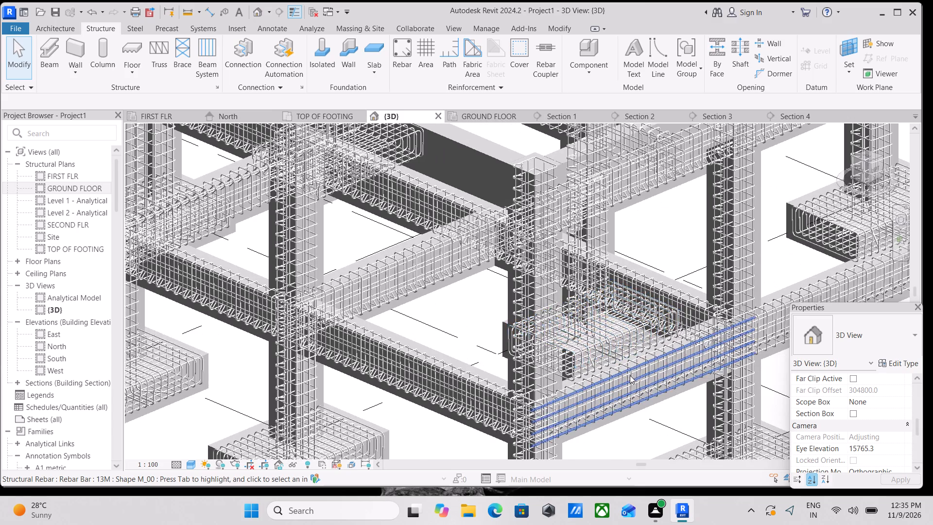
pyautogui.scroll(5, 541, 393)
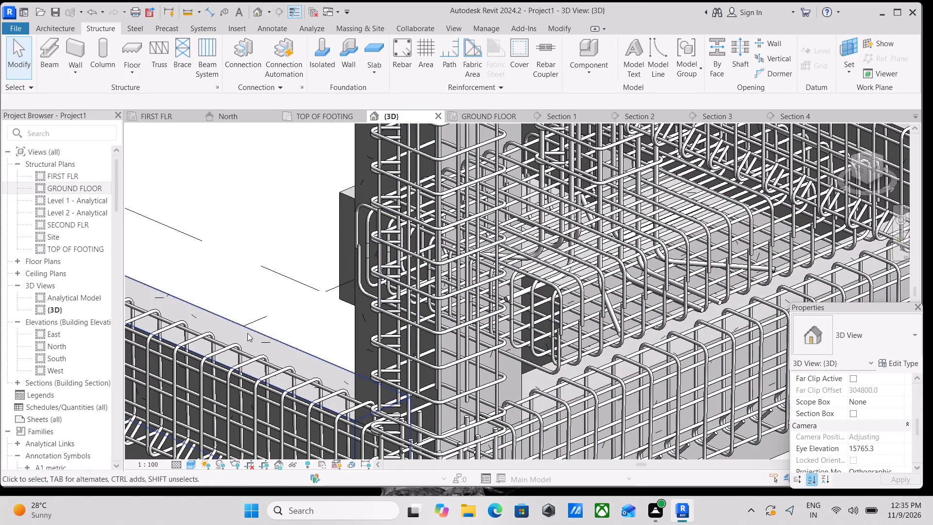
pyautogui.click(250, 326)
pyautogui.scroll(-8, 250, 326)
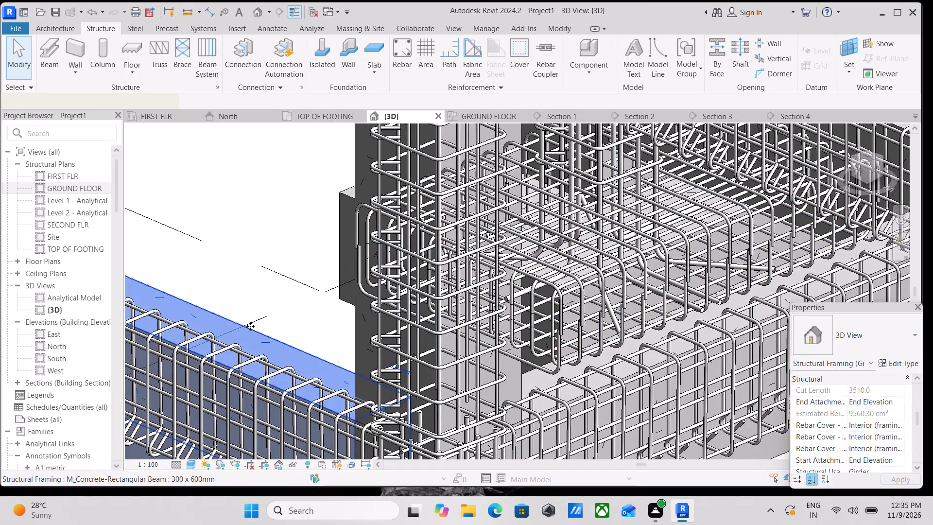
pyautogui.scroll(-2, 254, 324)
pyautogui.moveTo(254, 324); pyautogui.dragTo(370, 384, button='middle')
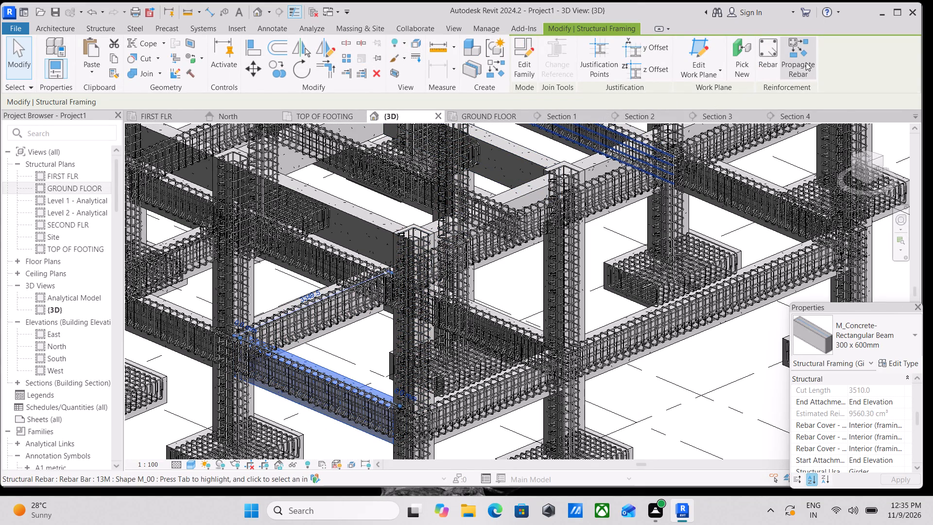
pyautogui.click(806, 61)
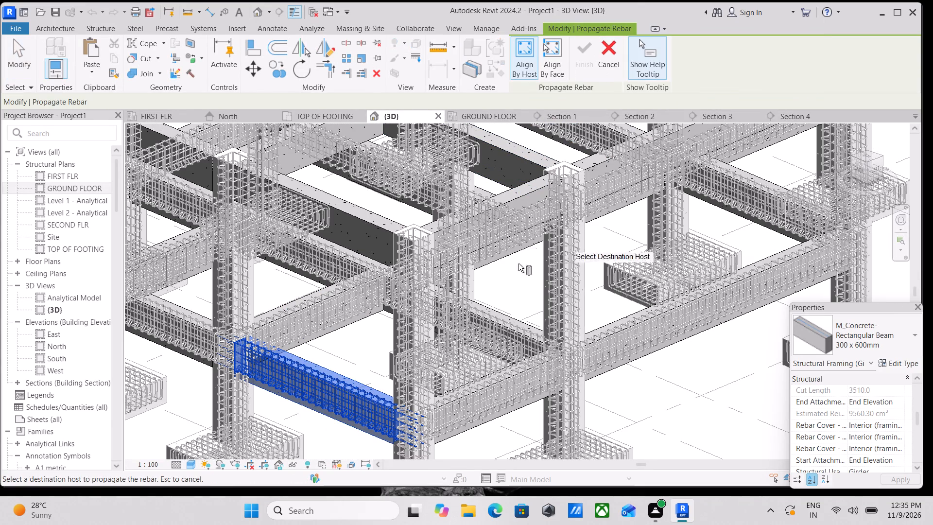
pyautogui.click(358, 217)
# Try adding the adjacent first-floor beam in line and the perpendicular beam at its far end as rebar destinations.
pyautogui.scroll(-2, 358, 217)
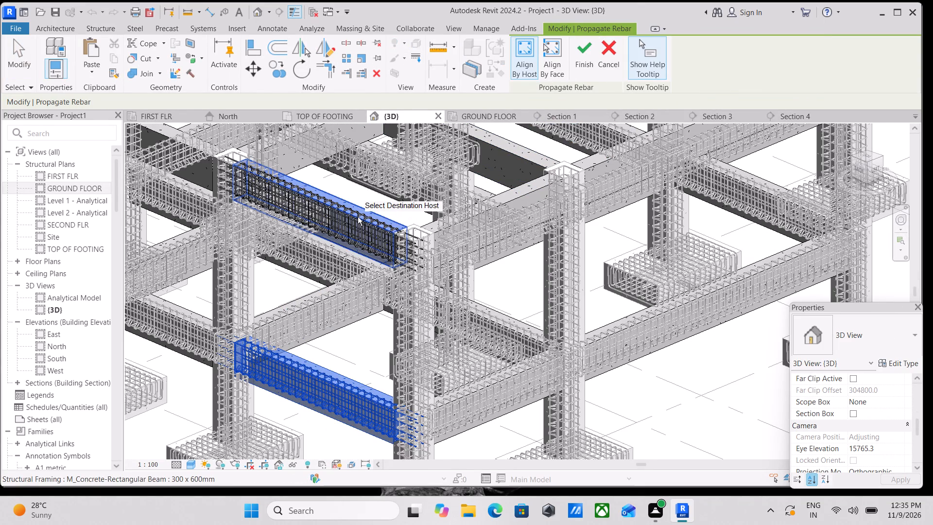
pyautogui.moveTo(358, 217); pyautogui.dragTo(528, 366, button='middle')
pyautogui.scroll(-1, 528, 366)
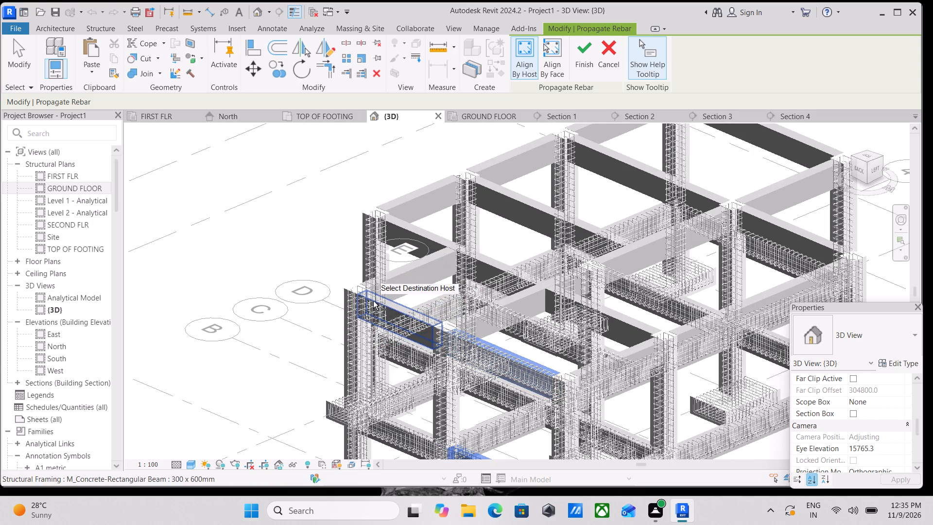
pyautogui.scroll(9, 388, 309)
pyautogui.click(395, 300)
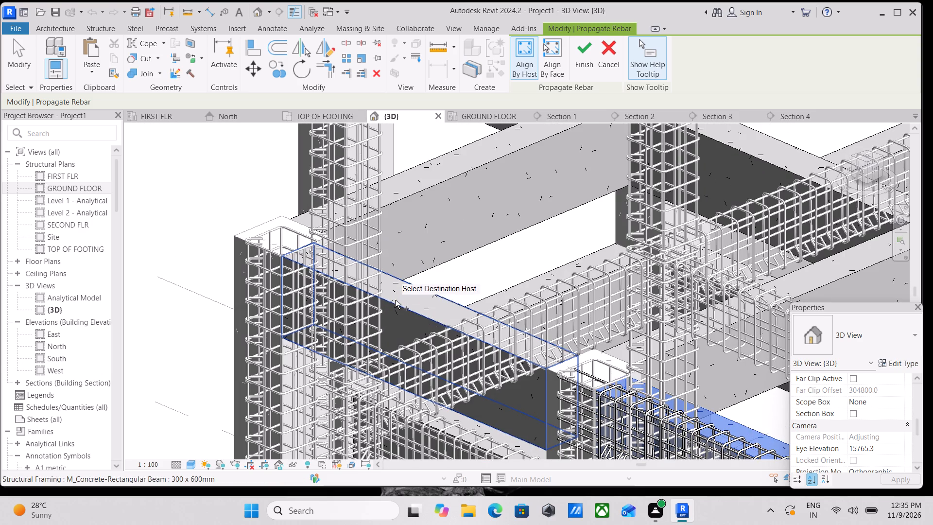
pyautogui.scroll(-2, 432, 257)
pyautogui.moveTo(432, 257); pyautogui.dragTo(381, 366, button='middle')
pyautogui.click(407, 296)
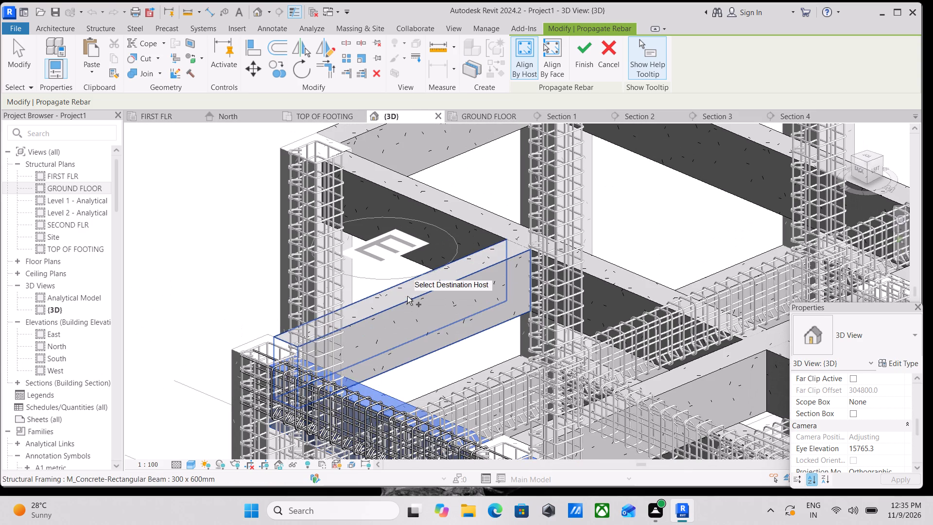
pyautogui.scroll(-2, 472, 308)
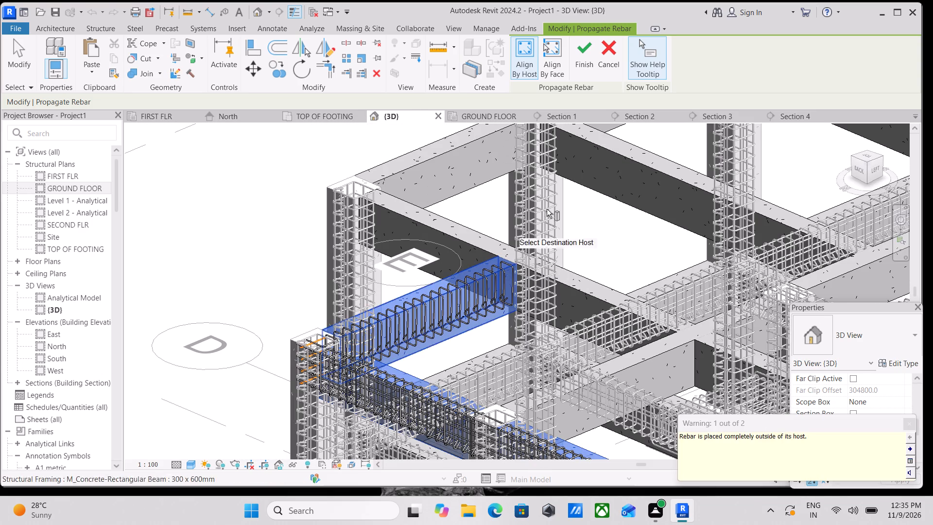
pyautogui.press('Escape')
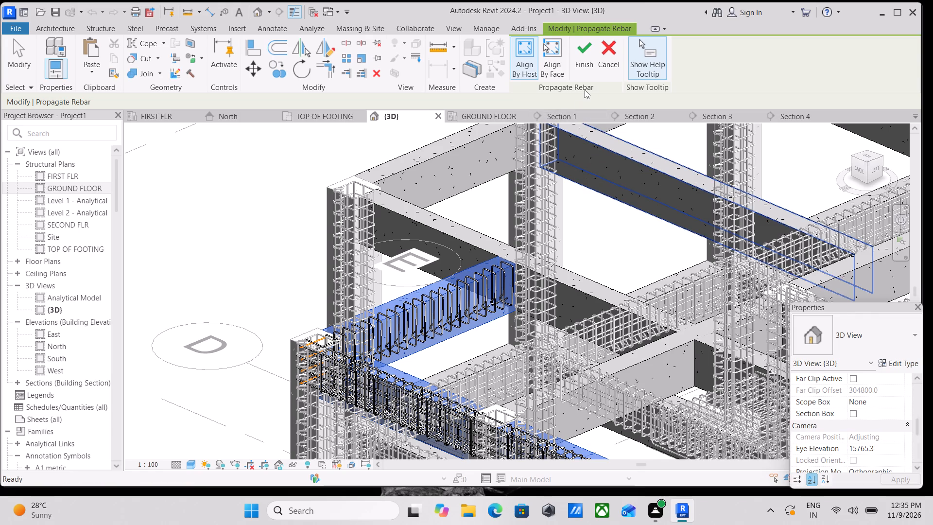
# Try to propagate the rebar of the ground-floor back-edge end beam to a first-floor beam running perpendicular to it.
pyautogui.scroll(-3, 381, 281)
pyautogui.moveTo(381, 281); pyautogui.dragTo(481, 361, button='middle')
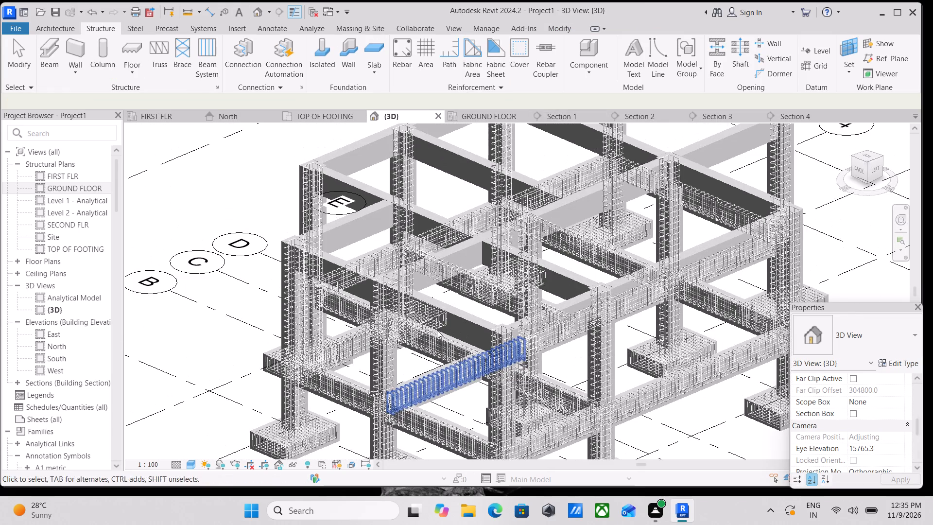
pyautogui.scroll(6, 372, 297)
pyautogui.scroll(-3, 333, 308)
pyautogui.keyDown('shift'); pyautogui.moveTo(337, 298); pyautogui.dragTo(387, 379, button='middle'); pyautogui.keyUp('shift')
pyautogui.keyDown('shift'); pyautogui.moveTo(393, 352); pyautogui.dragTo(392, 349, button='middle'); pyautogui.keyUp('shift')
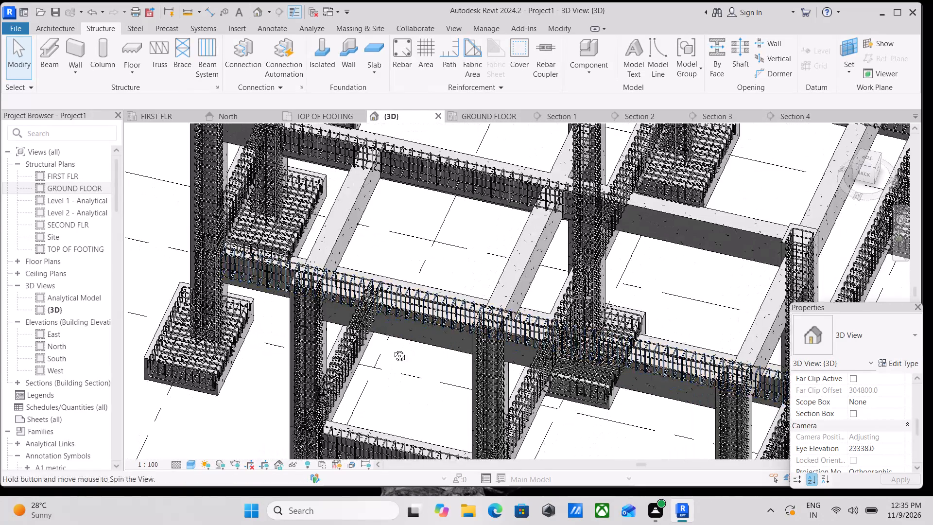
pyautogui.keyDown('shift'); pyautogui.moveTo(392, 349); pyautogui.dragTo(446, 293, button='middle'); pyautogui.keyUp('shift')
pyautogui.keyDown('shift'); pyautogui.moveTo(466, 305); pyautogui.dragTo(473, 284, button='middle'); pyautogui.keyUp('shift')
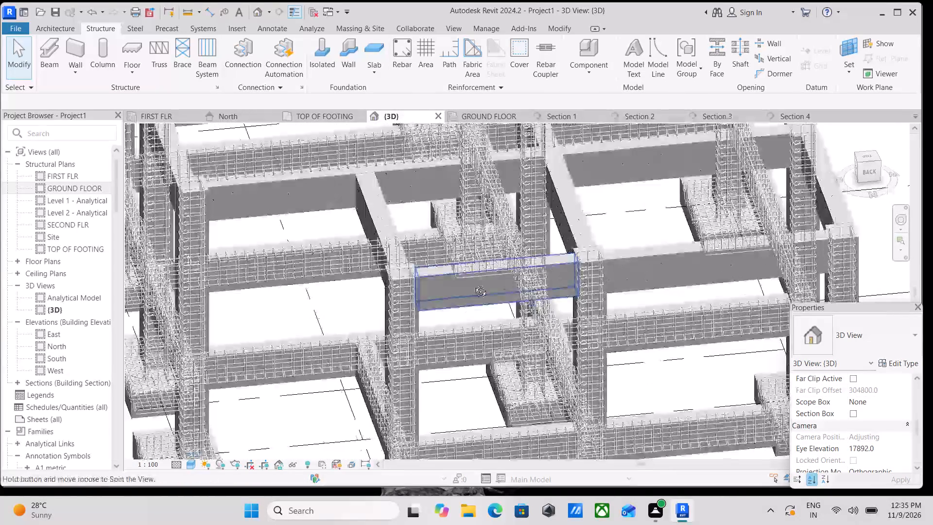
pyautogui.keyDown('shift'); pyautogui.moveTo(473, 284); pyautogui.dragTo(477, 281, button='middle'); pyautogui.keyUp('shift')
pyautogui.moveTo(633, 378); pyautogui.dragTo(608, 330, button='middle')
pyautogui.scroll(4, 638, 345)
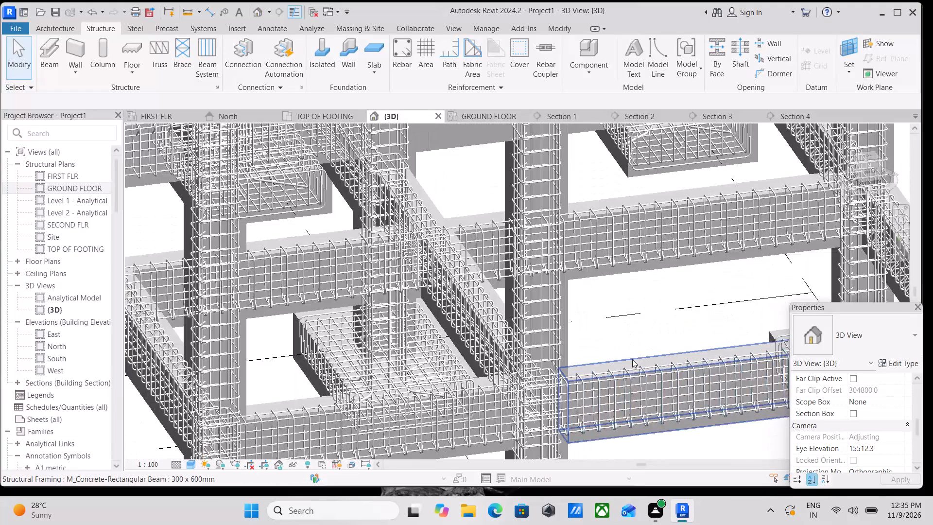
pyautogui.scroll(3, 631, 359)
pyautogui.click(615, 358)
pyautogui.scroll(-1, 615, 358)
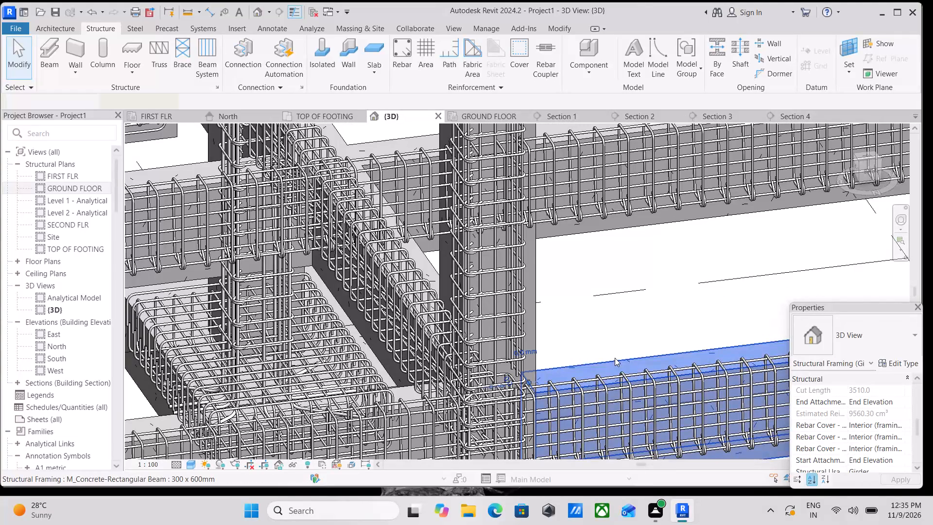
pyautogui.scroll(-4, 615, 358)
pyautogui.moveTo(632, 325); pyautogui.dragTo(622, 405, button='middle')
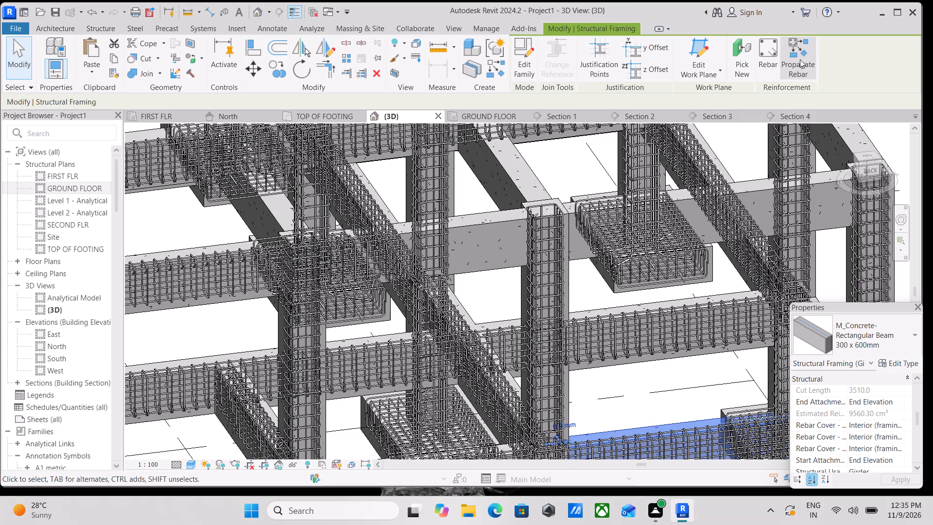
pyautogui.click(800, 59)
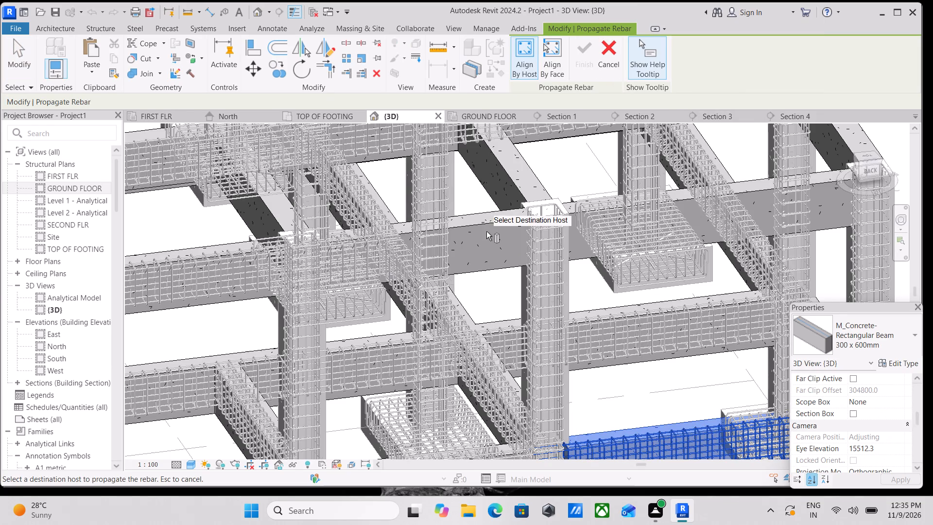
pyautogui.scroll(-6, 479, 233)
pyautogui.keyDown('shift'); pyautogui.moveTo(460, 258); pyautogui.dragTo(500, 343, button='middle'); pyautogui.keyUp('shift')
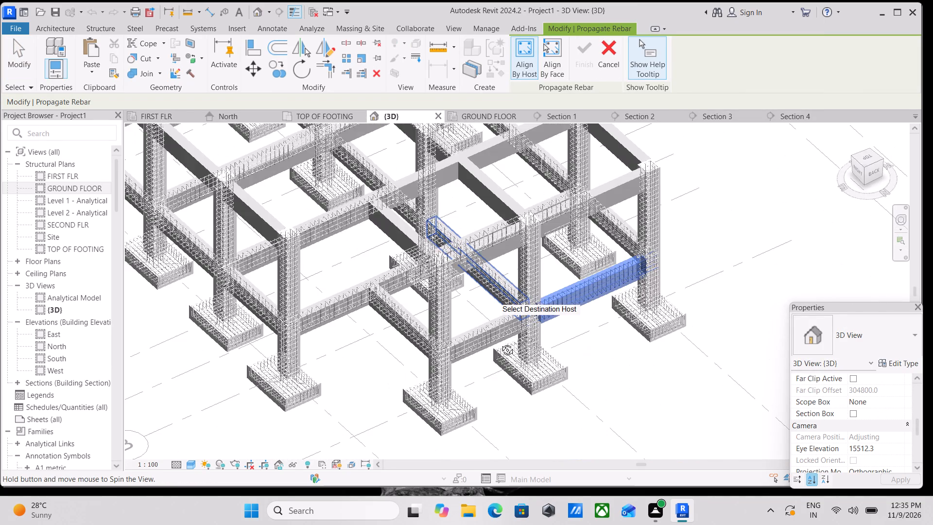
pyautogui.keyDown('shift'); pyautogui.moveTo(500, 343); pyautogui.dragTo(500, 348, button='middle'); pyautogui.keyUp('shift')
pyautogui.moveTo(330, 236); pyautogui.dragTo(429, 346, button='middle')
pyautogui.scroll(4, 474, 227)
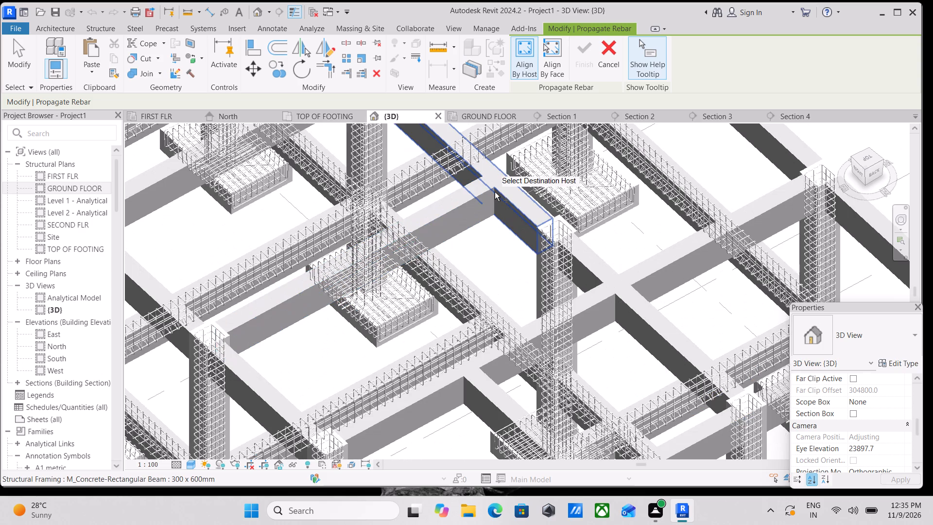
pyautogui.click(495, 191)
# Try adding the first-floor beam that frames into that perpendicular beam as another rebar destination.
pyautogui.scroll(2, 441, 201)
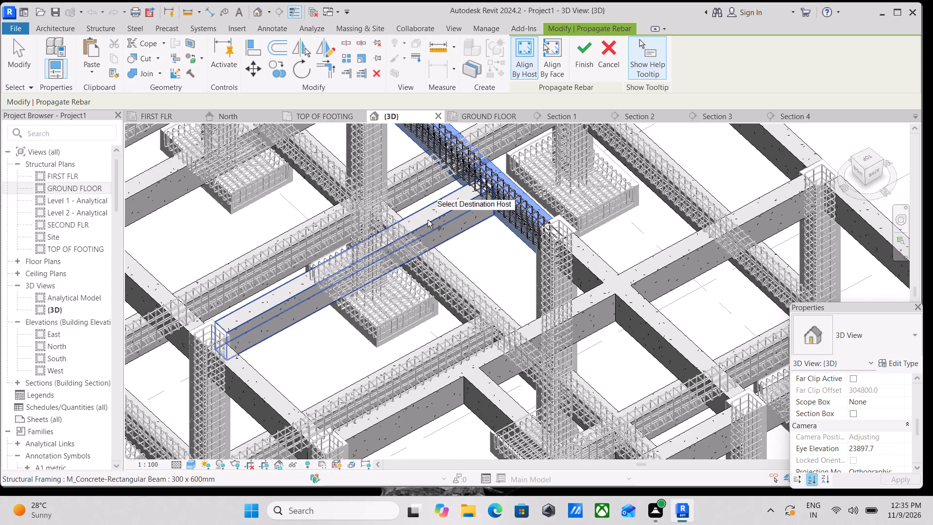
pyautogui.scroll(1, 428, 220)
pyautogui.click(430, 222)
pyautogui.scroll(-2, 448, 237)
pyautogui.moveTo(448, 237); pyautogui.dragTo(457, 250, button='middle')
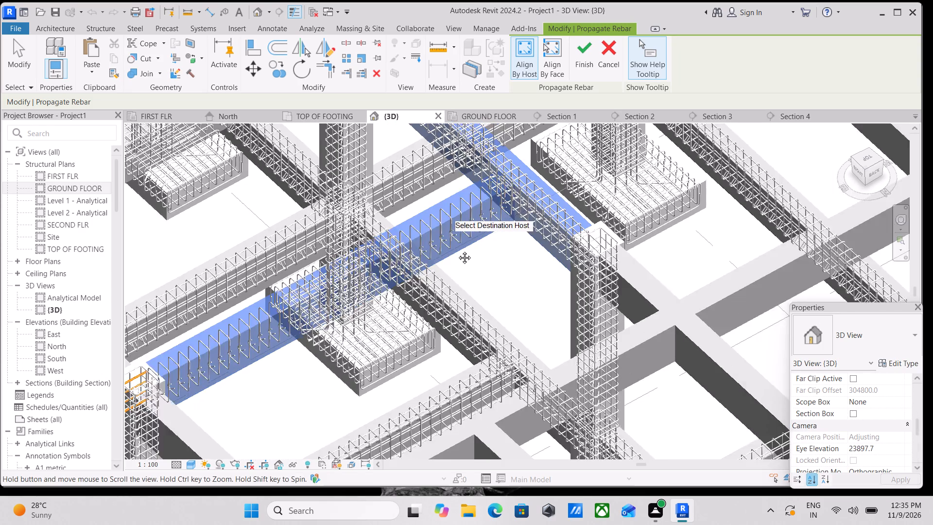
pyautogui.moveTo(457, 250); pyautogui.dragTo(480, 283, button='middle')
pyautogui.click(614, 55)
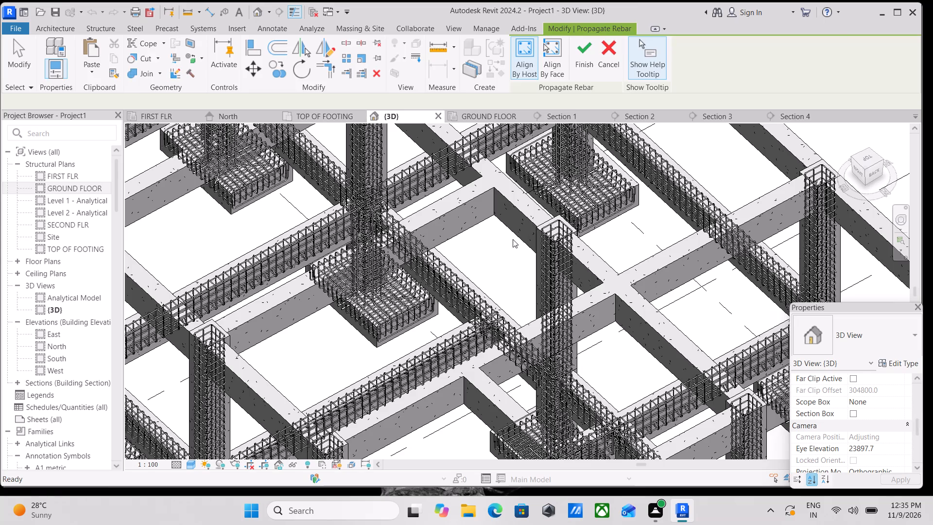
# Examine the first-floor beams and the reinforced ground-floor beams below them from several sides of the frame.
pyautogui.moveTo(498, 246); pyautogui.dragTo(524, 331, button='middle')
pyautogui.scroll(-1, 574, 184)
pyautogui.moveTo(574, 184); pyautogui.dragTo(578, 320, button='middle')
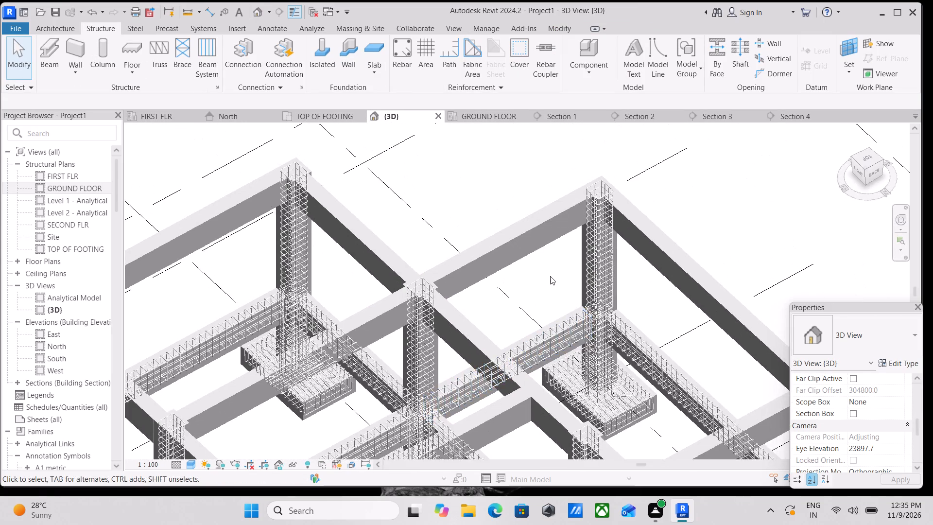
pyautogui.scroll(-2, 550, 276)
pyautogui.moveTo(467, 298); pyautogui.dragTo(525, 286, button='middle')
pyautogui.moveTo(423, 329); pyautogui.dragTo(465, 266, button='middle')
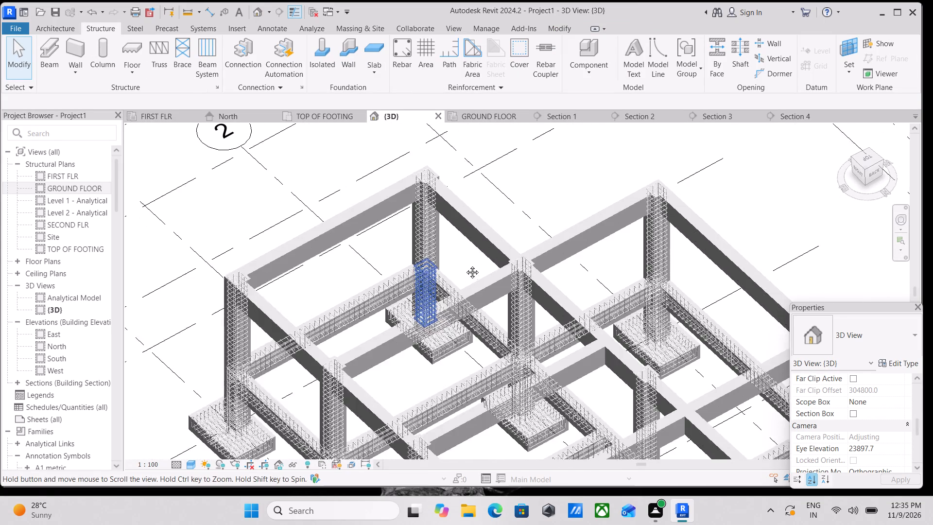
pyautogui.keyDown('shift'); pyautogui.moveTo(433, 328); pyautogui.dragTo(537, 219, button='middle'); pyautogui.keyUp('shift')
pyautogui.moveTo(482, 339); pyautogui.dragTo(481, 140, button='middle')
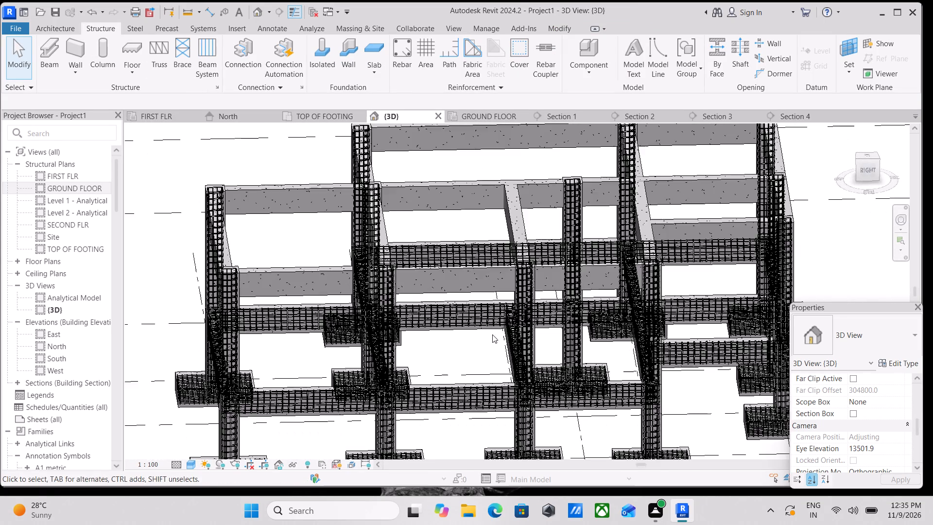
pyautogui.keyDown('shift'); pyautogui.moveTo(492, 315); pyautogui.dragTo(587, 287, button='middle'); pyautogui.keyUp('shift')
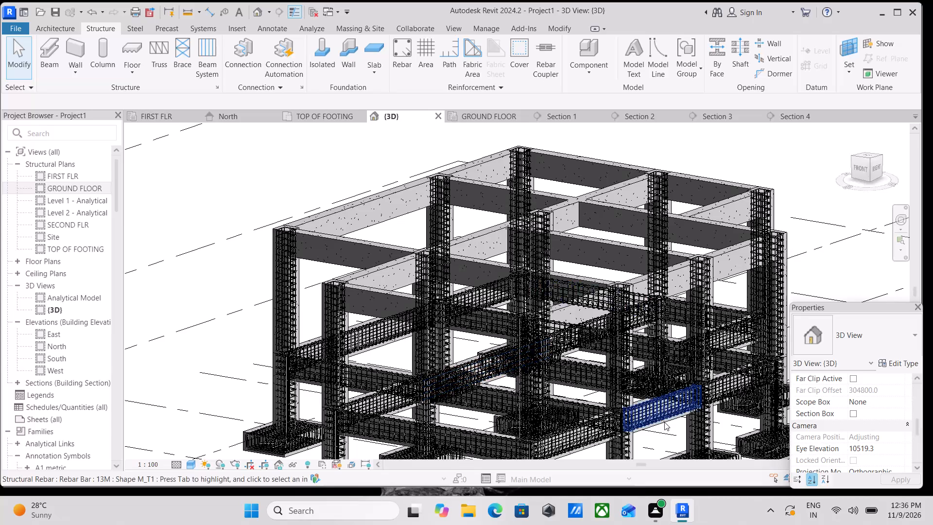
# Propagate rebar by host from the short ground-floor beam on the frame's right side to the front first-floor beam on the left side.
pyautogui.scroll(4, 664, 422)
pyautogui.moveTo(659, 421); pyautogui.dragTo(642, 321, button='middle')
pyautogui.scroll(1, 642, 320)
pyautogui.scroll(4, 438, 375)
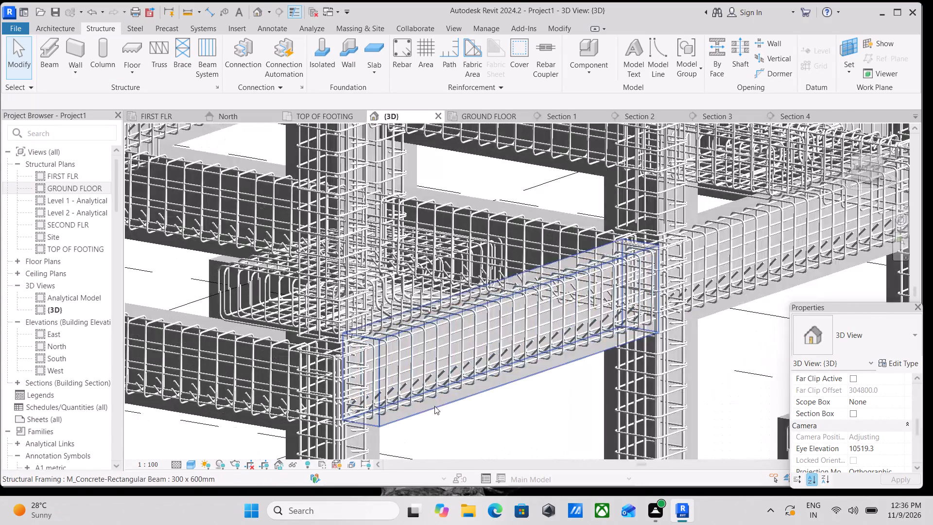
pyautogui.scroll(5, 434, 406)
pyautogui.click(433, 408)
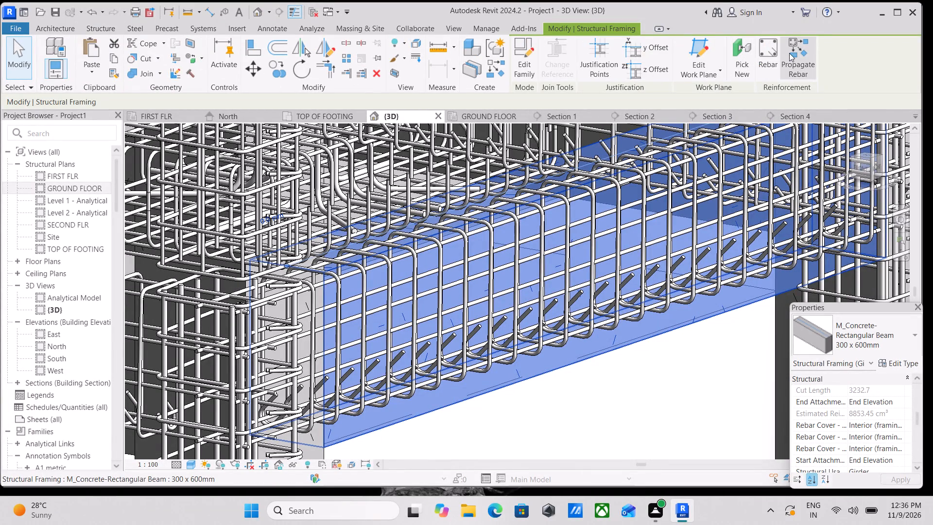
pyautogui.click(791, 53)
pyautogui.scroll(-8, 451, 229)
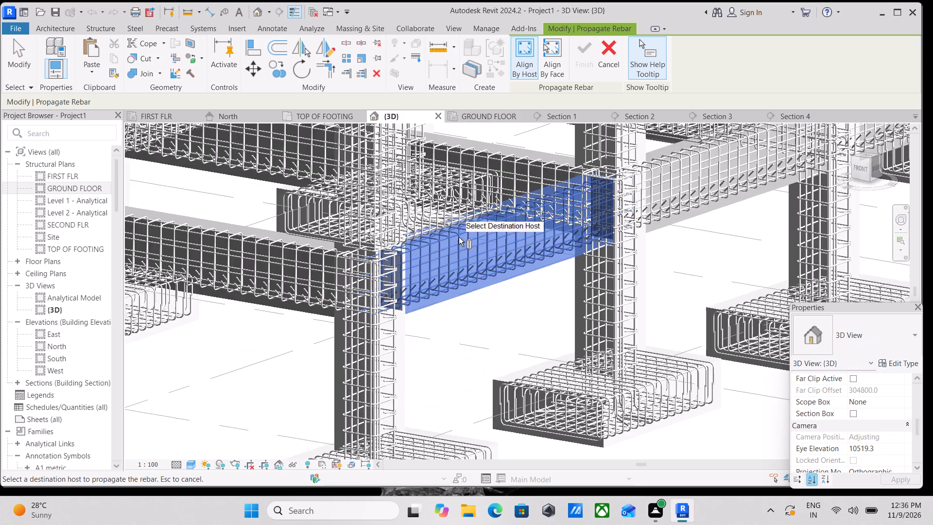
pyautogui.scroll(-1, 459, 237)
pyautogui.moveTo(459, 237); pyautogui.dragTo(490, 391, button='middle')
pyautogui.moveTo(430, 277); pyautogui.dragTo(485, 371, button='middle')
pyautogui.scroll(-1, 430, 277)
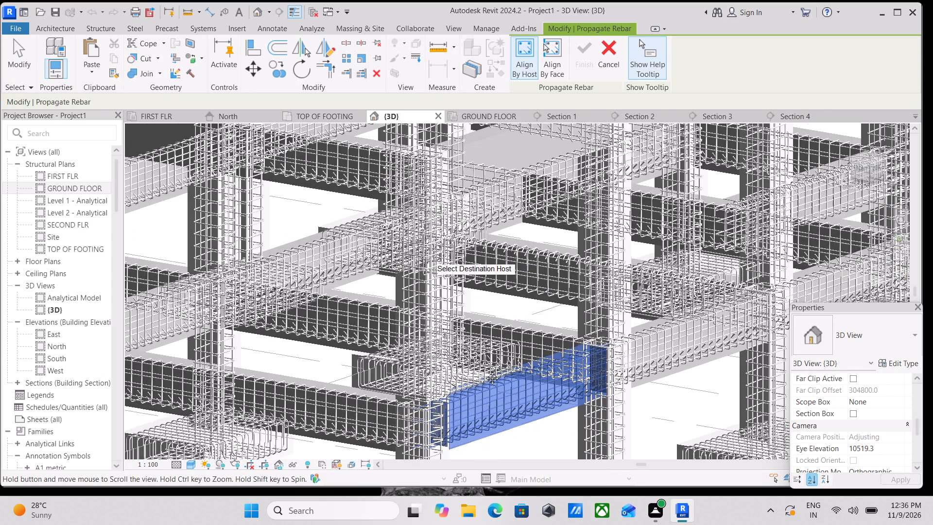
pyautogui.moveTo(485, 371); pyautogui.dragTo(488, 376, button='middle')
pyautogui.moveTo(402, 266); pyautogui.dragTo(438, 359, button='middle')
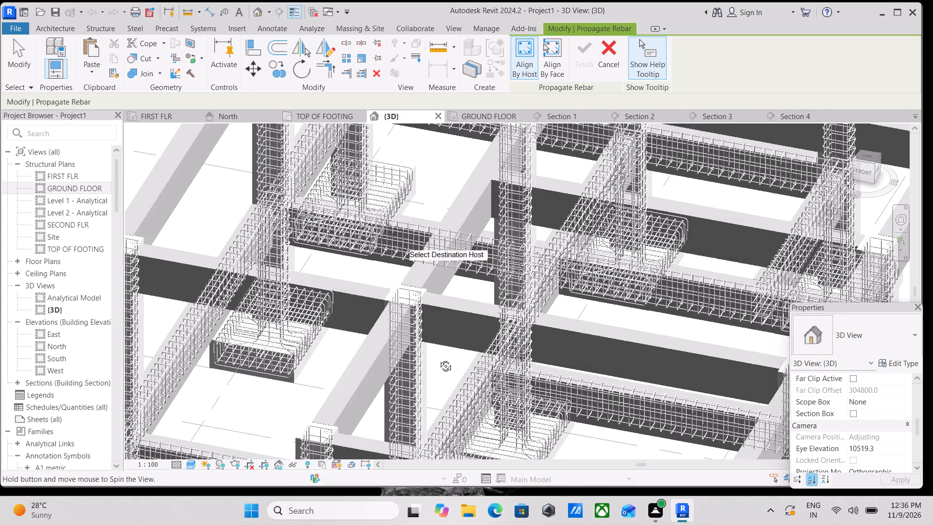
pyautogui.moveTo(438, 359); pyautogui.dragTo(441, 367, button='middle')
pyautogui.scroll(13, 594, 367)
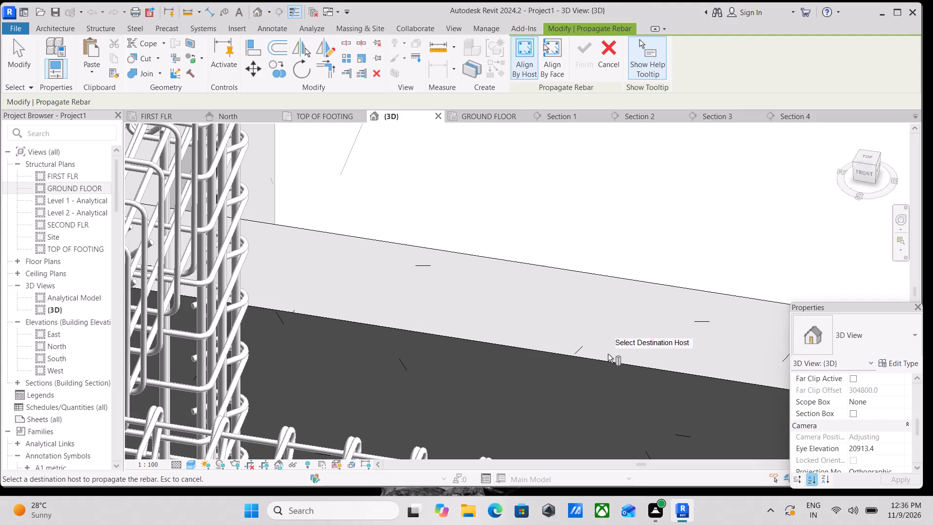
pyautogui.scroll(-17, 613, 364)
pyautogui.moveTo(611, 364); pyautogui.dragTo(708, 415, button='middle')
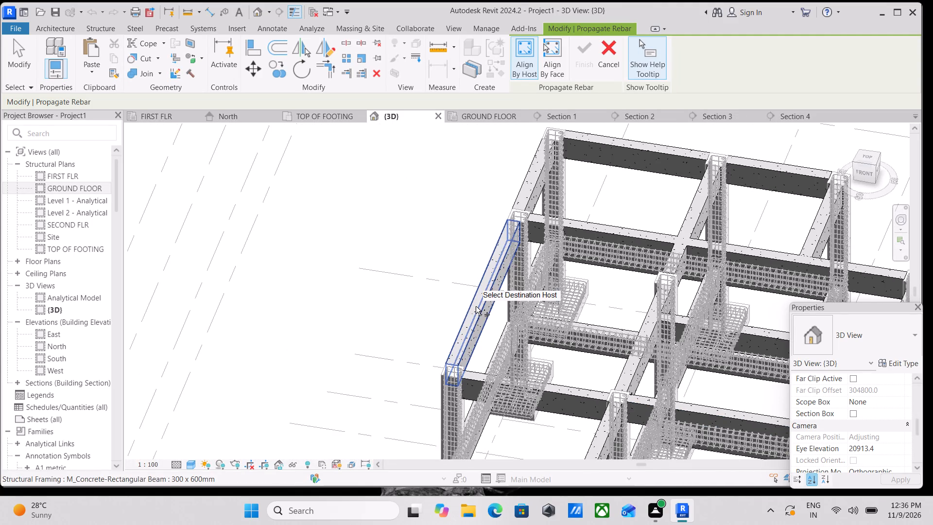
pyautogui.scroll(8, 476, 306)
pyautogui.click(476, 306)
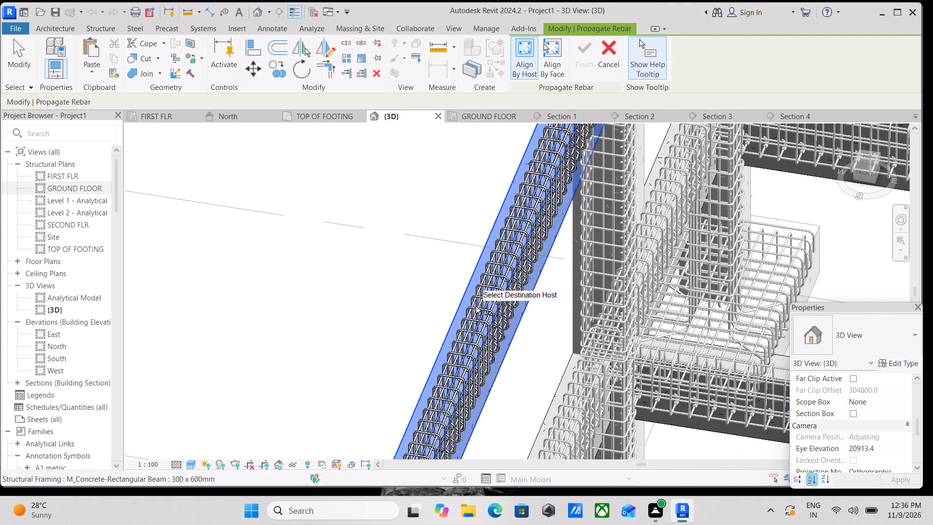
# Add the remaining left-side first-floor beam and both back-edge first-floor beams as rebar destinations.
pyautogui.scroll(-7, 479, 303)
pyautogui.moveTo(481, 302); pyautogui.dragTo(378, 409, button='middle')
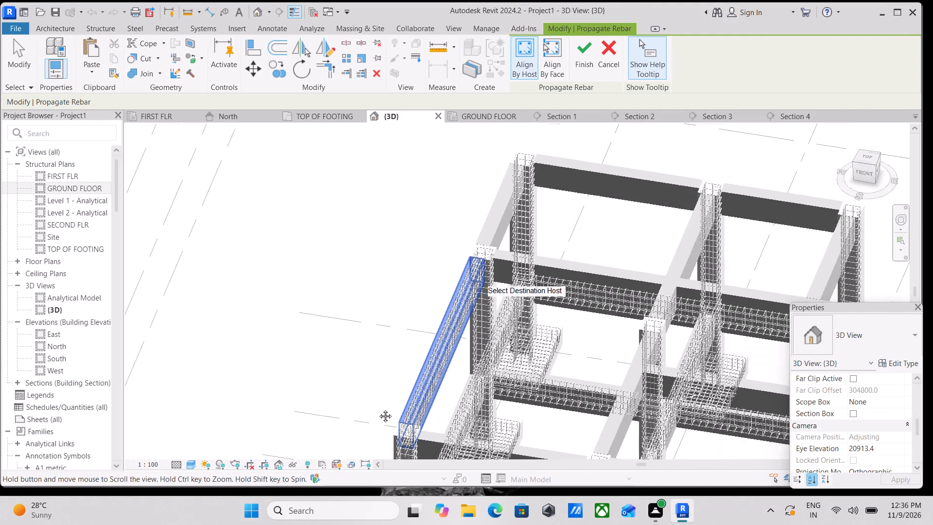
pyautogui.moveTo(378, 409); pyautogui.dragTo(365, 424, button='middle')
pyautogui.scroll(8, 422, 290)
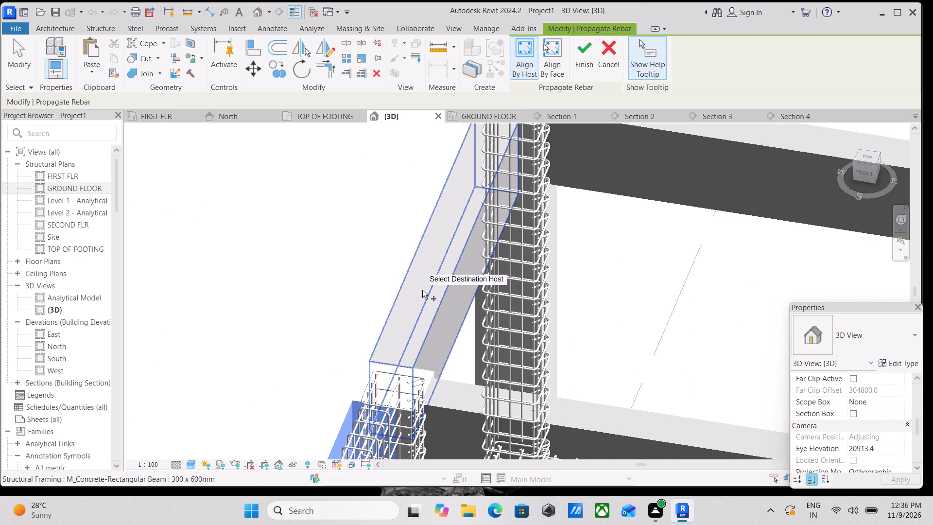
pyautogui.click(396, 295)
pyautogui.scroll(-4, 418, 284)
pyautogui.moveTo(418, 284); pyautogui.dragTo(328, 341, button='middle')
pyautogui.click(453, 268)
pyautogui.scroll(-3, 570, 289)
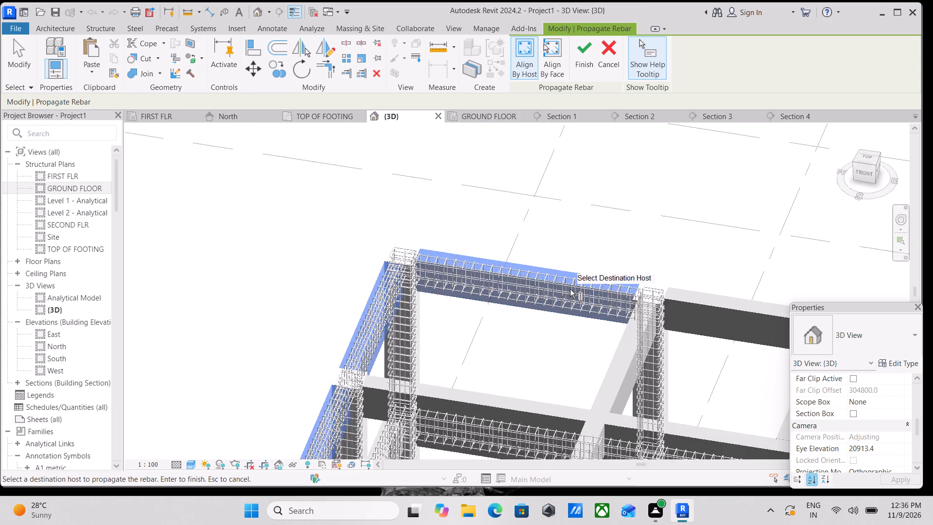
pyautogui.moveTo(569, 289); pyautogui.dragTo(359, 260, button='middle')
pyautogui.click(478, 272)
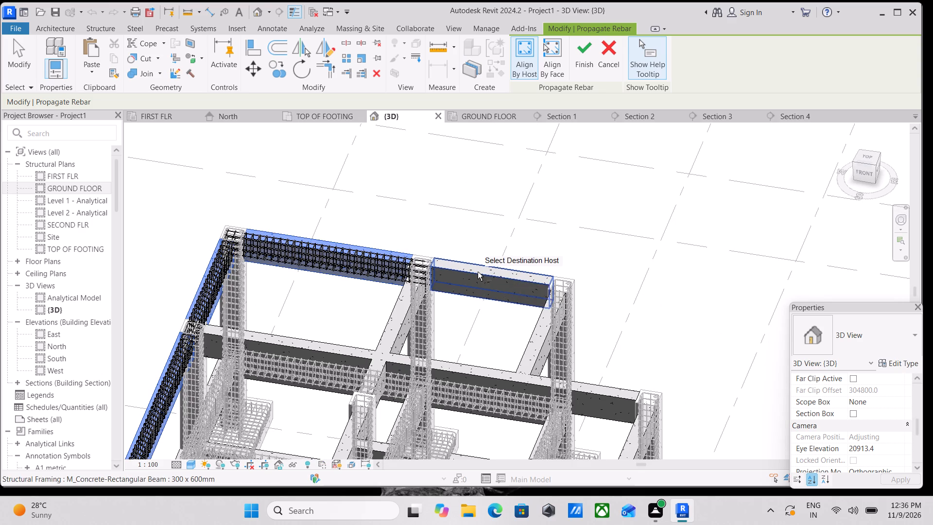
# Add the first-floor cross beam parallel to the back edge and the two beams joining it to the back edge as destinations.
pyautogui.moveTo(450, 311); pyautogui.dragTo(522, 267, button='middle')
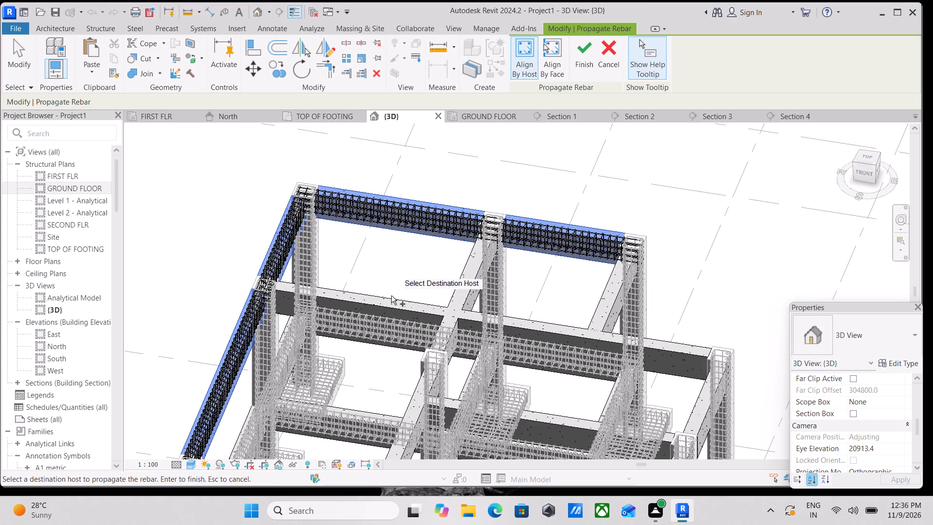
pyautogui.click(361, 298)
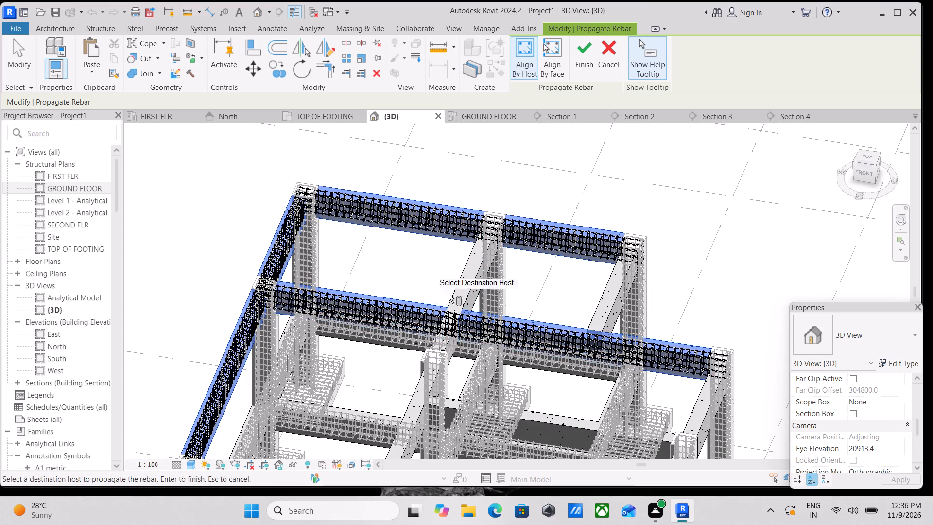
pyautogui.scroll(3, 466, 289)
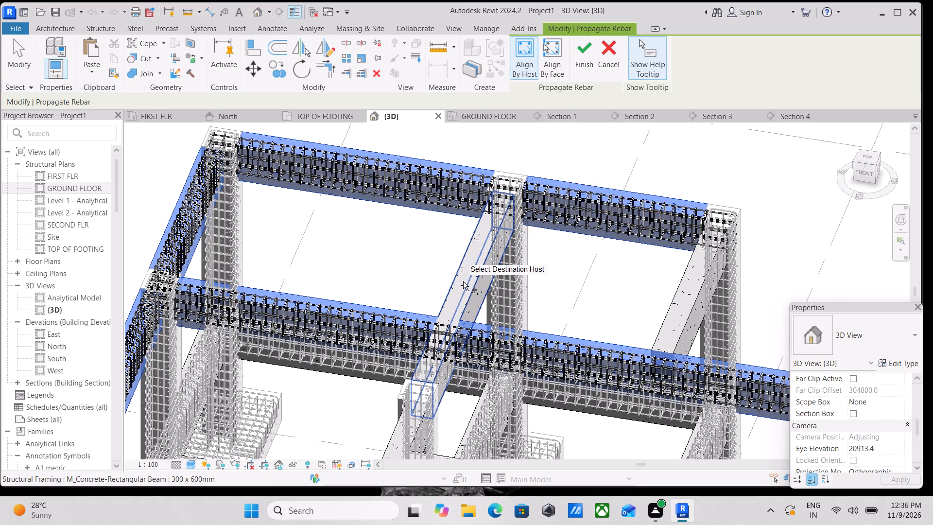
pyautogui.click(463, 286)
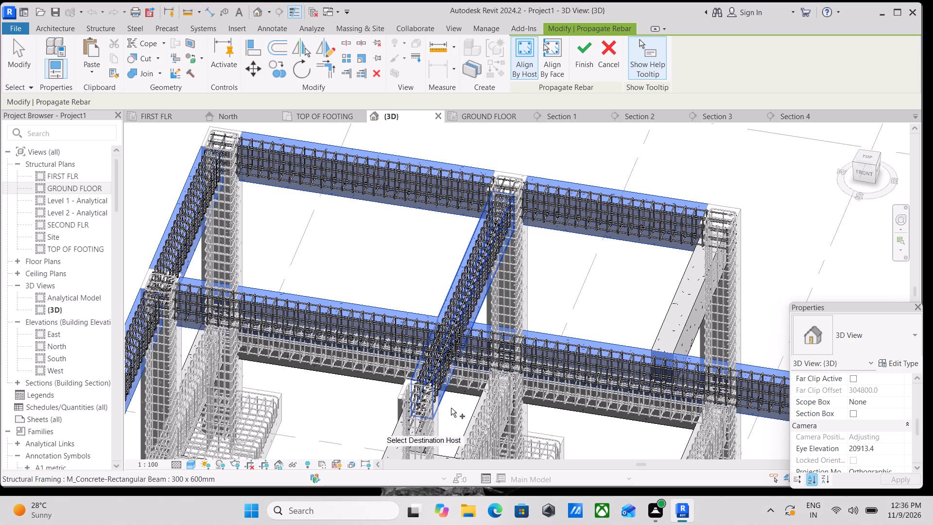
pyautogui.scroll(-2, 624, 333)
pyautogui.moveTo(624, 333); pyautogui.dragTo(564, 288, button='middle')
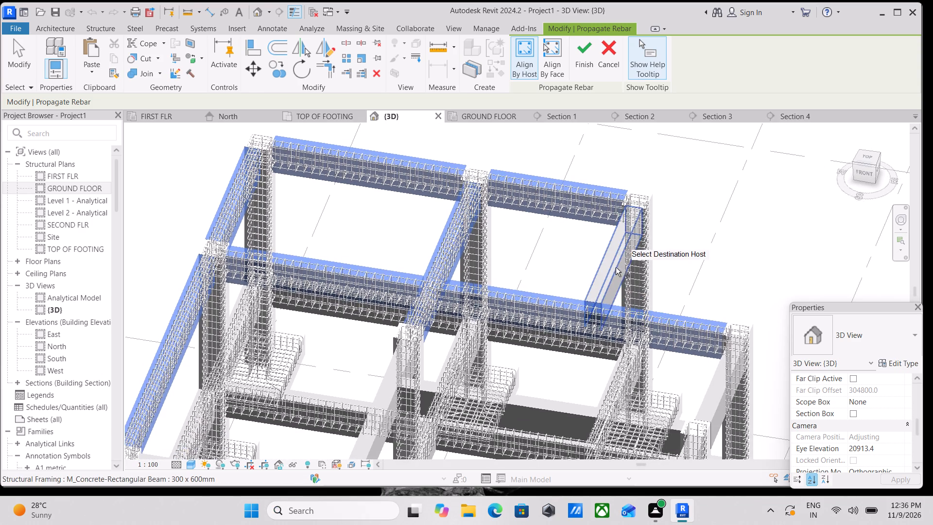
pyautogui.scroll(3, 613, 269)
pyautogui.click(613, 269)
pyautogui.scroll(-2, 561, 278)
pyautogui.moveTo(543, 282); pyautogui.dragTo(553, 252, button='middle')
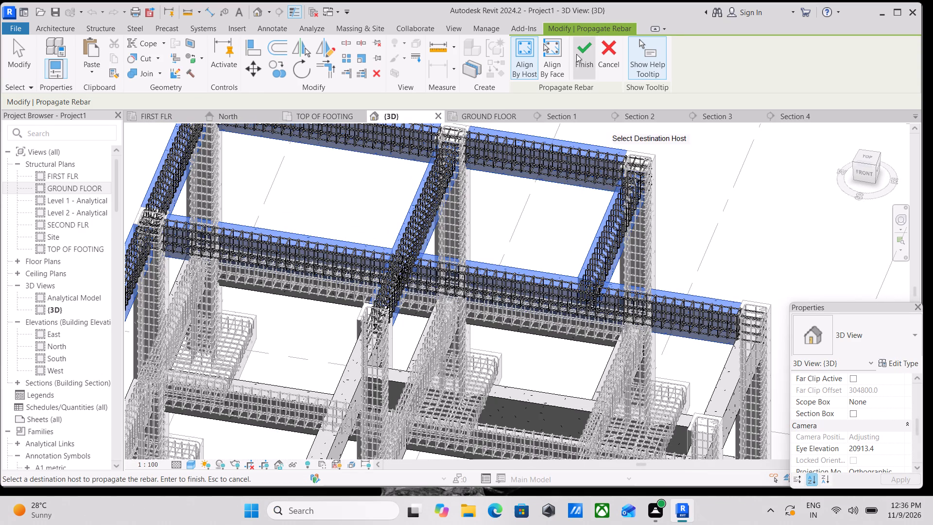
# Add the next two first-floor beams towards the front along the interior longitudinal line as rebar destinations.
pyautogui.scroll(-2, 526, 266)
pyautogui.moveTo(526, 266); pyautogui.dragTo(614, 167, button='middle')
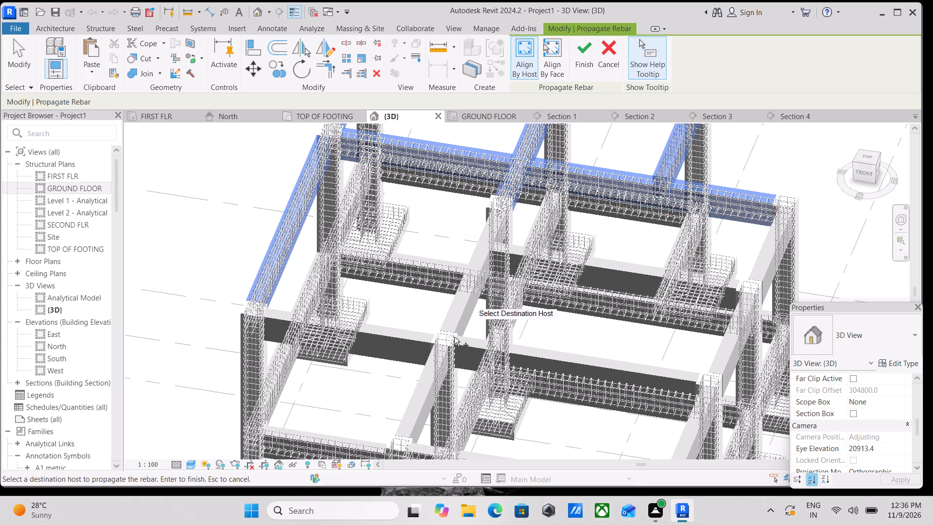
pyautogui.scroll(6, 442, 338)
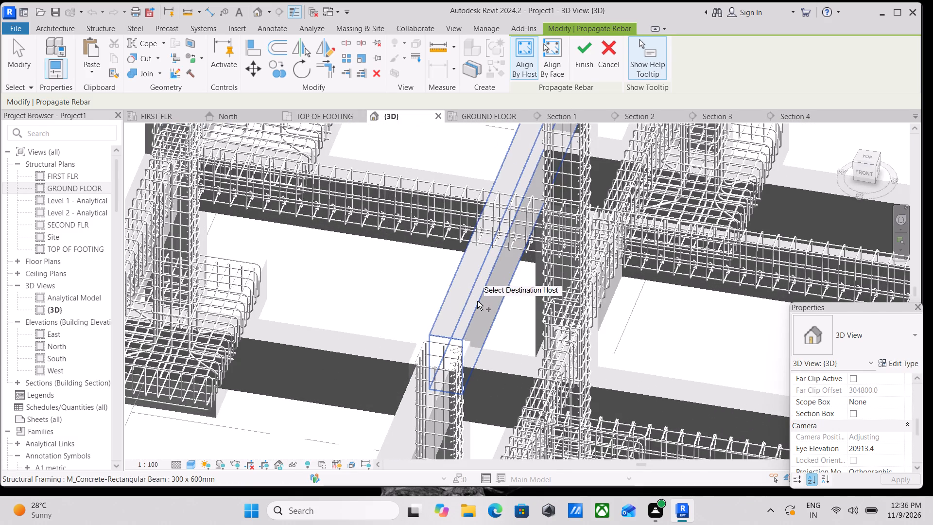
pyautogui.click(476, 299)
pyautogui.scroll(-2, 459, 324)
pyautogui.moveTo(459, 324); pyautogui.dragTo(537, 203, button='middle')
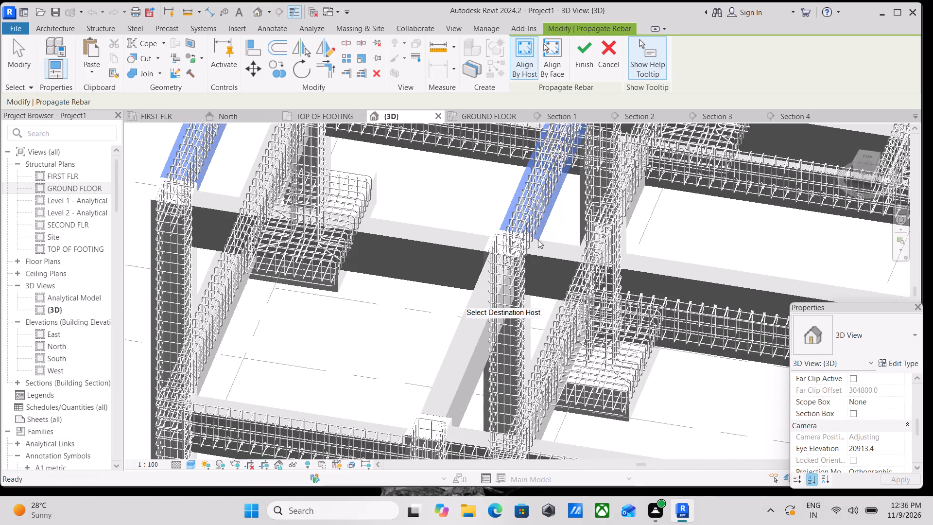
pyautogui.click(460, 364)
# Add the two in-line first-floor cross beams running from the front-left column through the interior column as rebar destinations.
pyautogui.scroll(-2, 461, 364)
pyautogui.moveTo(461, 364); pyautogui.dragTo(463, 380, button='middle')
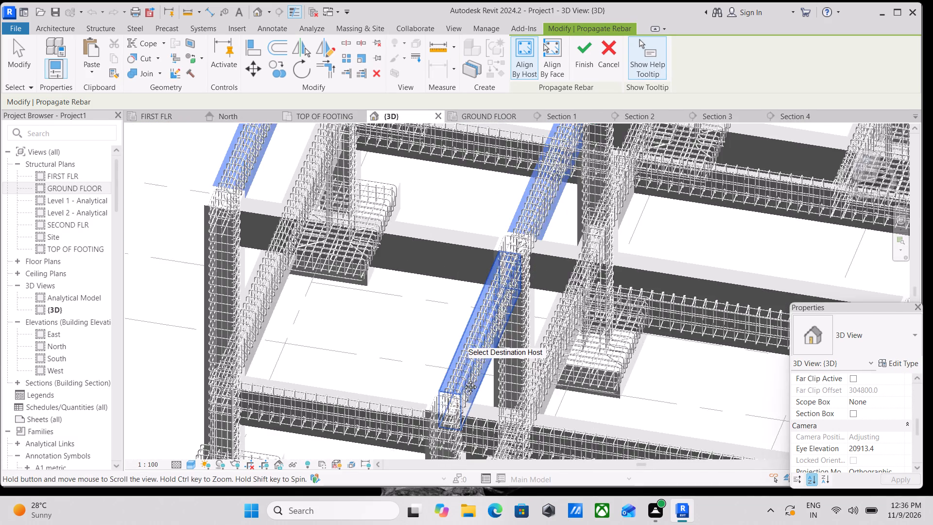
pyautogui.moveTo(463, 380); pyautogui.dragTo(470, 424, button='middle')
pyautogui.click(467, 316)
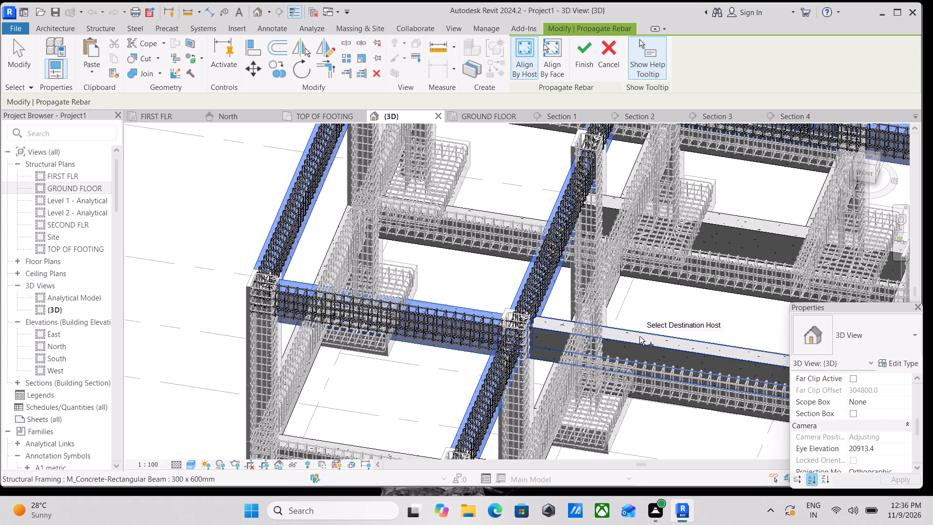
pyautogui.moveTo(638, 336); pyautogui.dragTo(429, 309, button='middle')
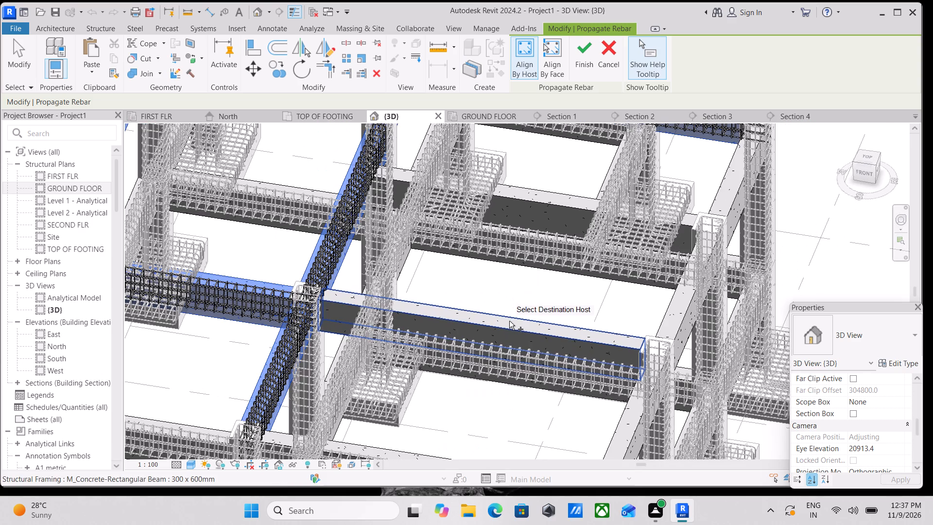
pyautogui.click(509, 321)
# Add the two in-line first-floor beams running back from the right end of that cross-beam line as rebar destinations.
pyautogui.moveTo(488, 301); pyautogui.dragTo(530, 356, button='middle')
pyautogui.moveTo(534, 322); pyautogui.dragTo(534, 332, button='middle')
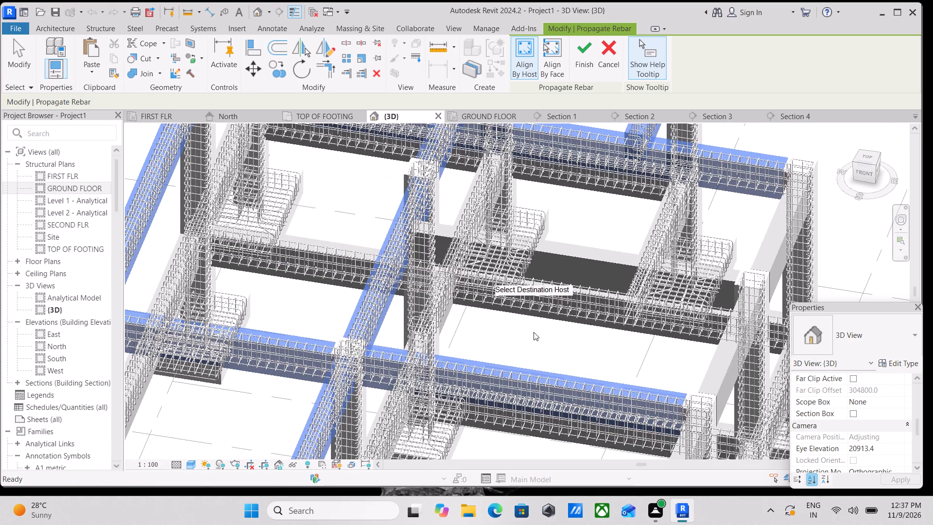
pyautogui.moveTo(534, 332); pyautogui.dragTo(535, 421, button='middle')
pyautogui.scroll(4, 607, 343)
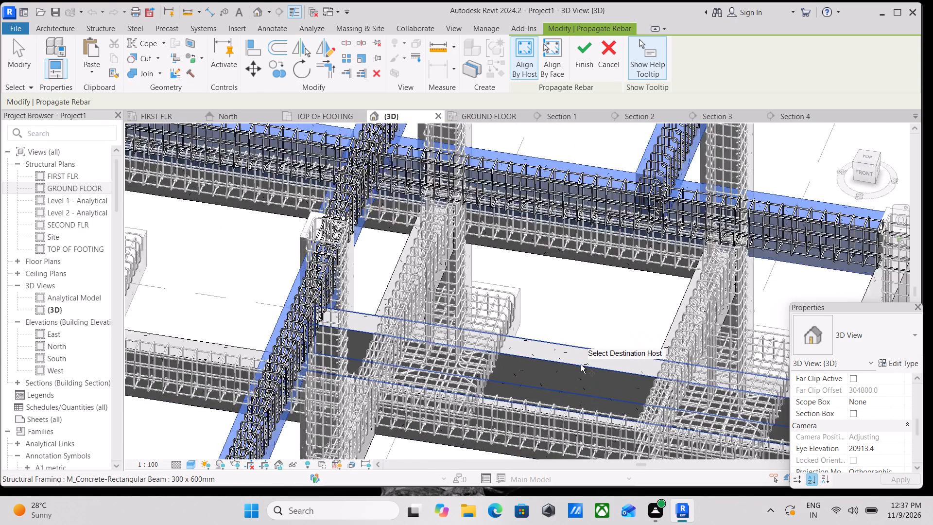
pyautogui.scroll(2, 581, 365)
pyautogui.scroll(-9, 581, 365)
pyautogui.keyDown('shift'); pyautogui.moveTo(575, 385); pyautogui.dragTo(548, 273, button='middle'); pyautogui.keyUp('shift')
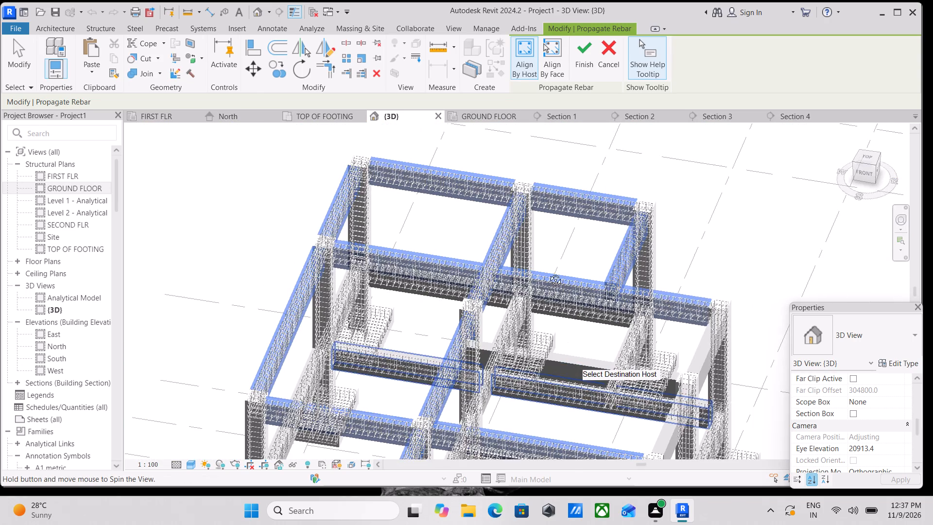
pyautogui.keyDown('shift'); pyautogui.moveTo(548, 273); pyautogui.dragTo(458, 287, button='middle'); pyautogui.keyUp('shift')
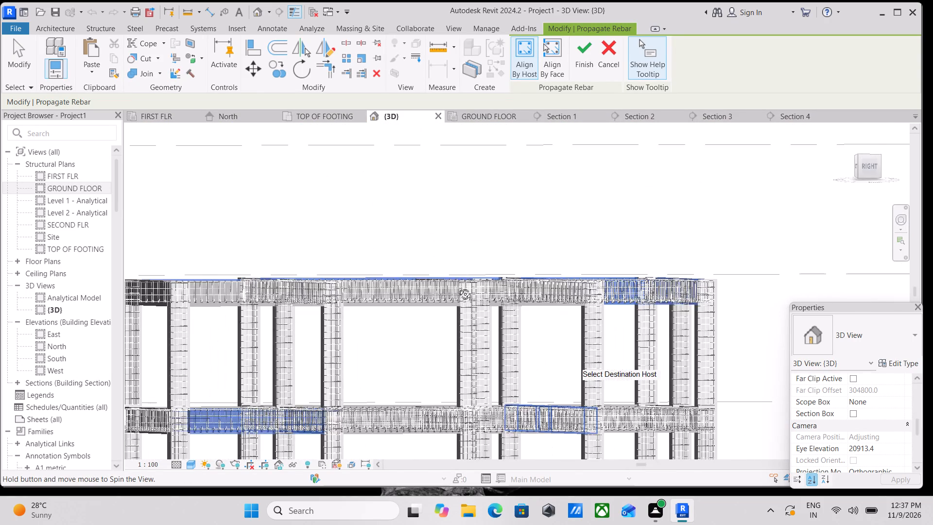
pyautogui.keyDown('shift'); pyautogui.moveTo(458, 287); pyautogui.dragTo(463, 319, button='middle'); pyautogui.keyUp('shift')
pyautogui.scroll(3, 412, 367)
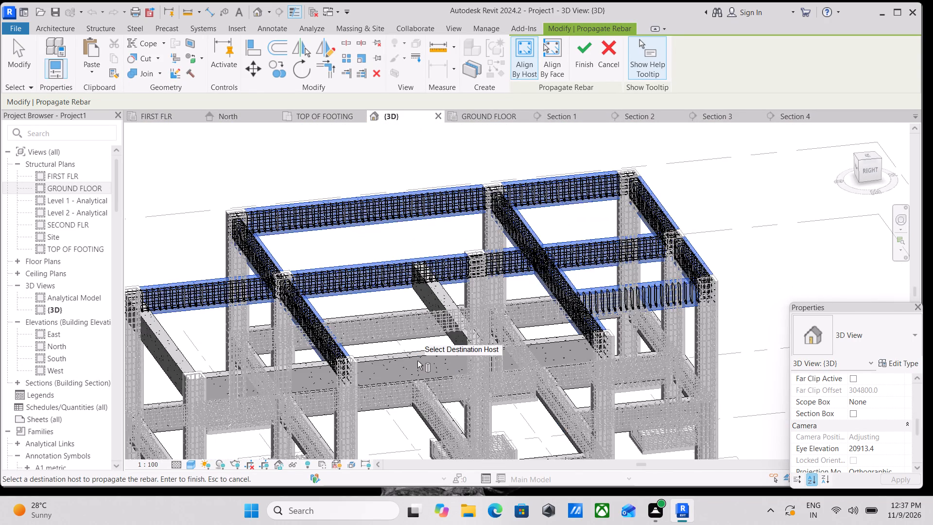
pyautogui.scroll(3, 417, 361)
pyautogui.click(447, 342)
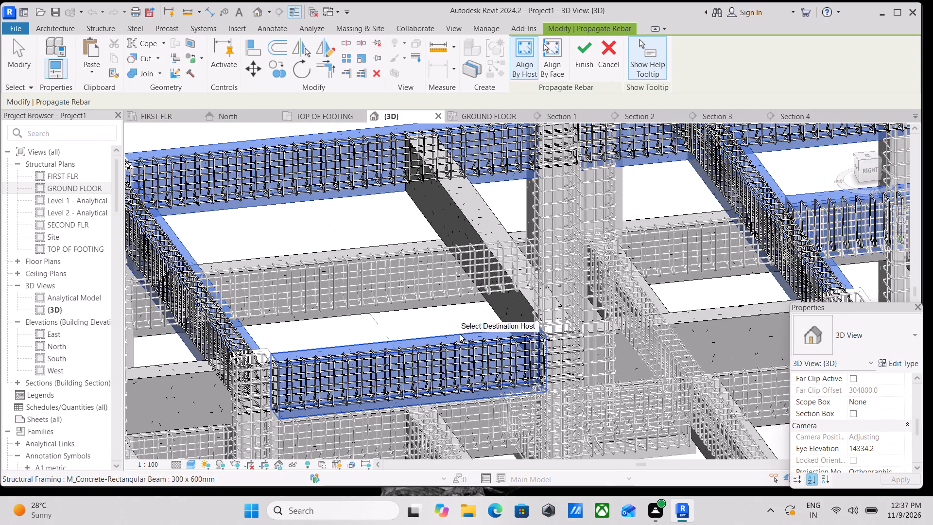
pyautogui.click(722, 321)
pyautogui.scroll(-4, 722, 321)
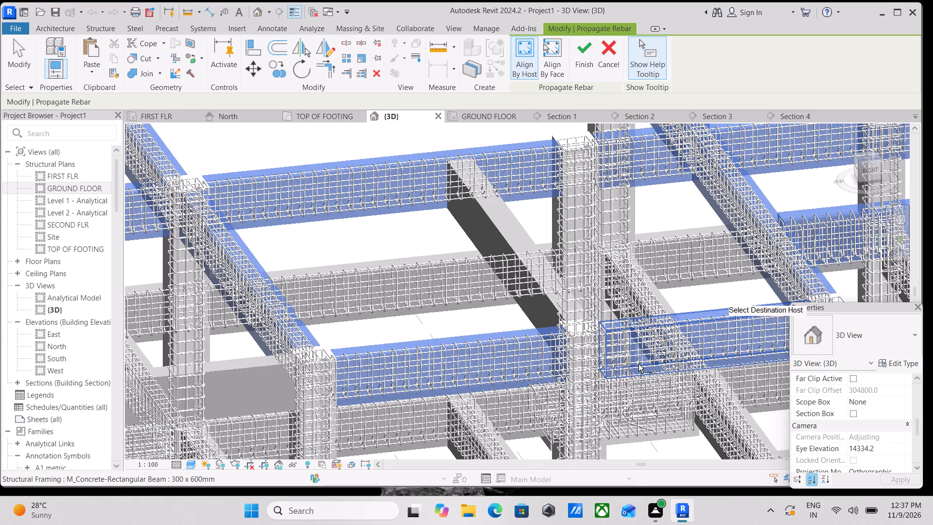
# Add the left-end first-floor beam and the adjoining front beam as rebar destinations and finish the propagation.
pyautogui.scroll(-3, 406, 369)
pyautogui.moveTo(406, 369); pyautogui.dragTo(505, 371, button='middle')
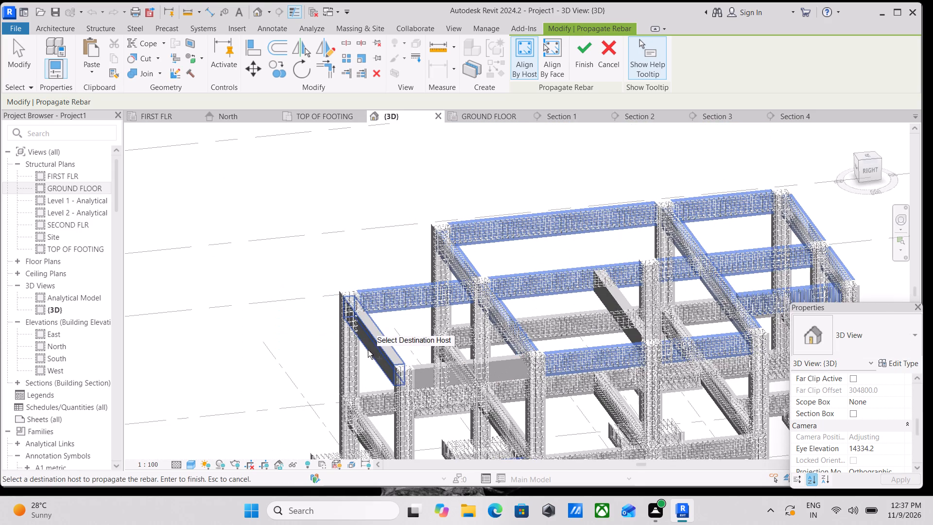
pyautogui.scroll(4, 368, 341)
pyautogui.click(375, 338)
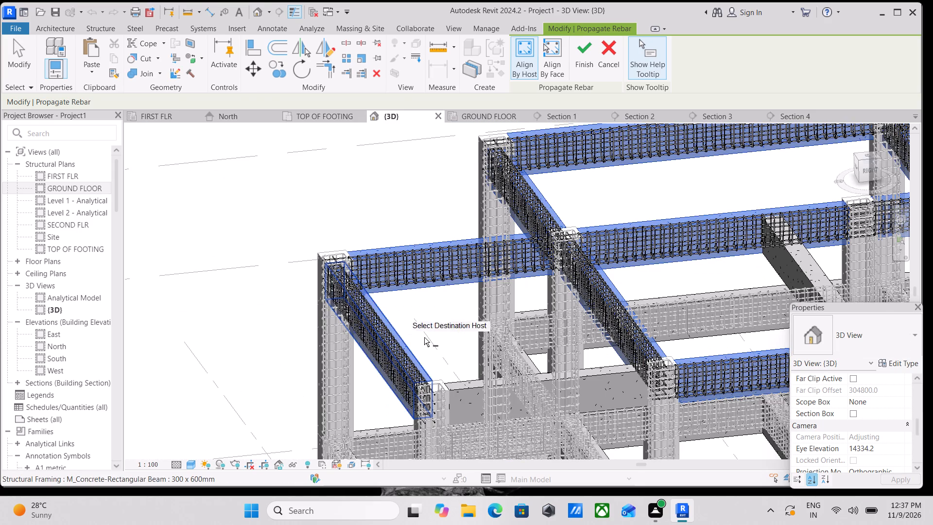
pyautogui.moveTo(447, 332); pyautogui.dragTo(384, 302, button='middle')
pyautogui.scroll(4, 526, 348)
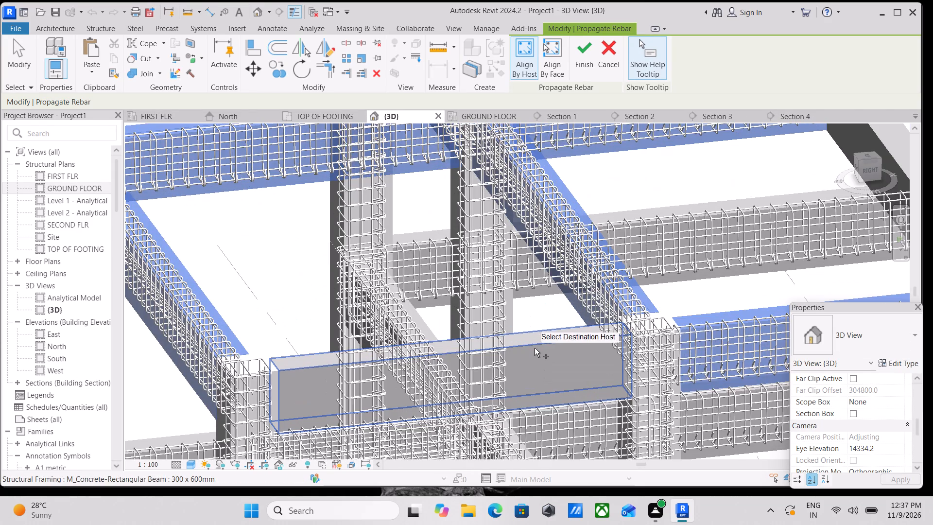
pyautogui.click(535, 348)
pyautogui.scroll(-4, 535, 348)
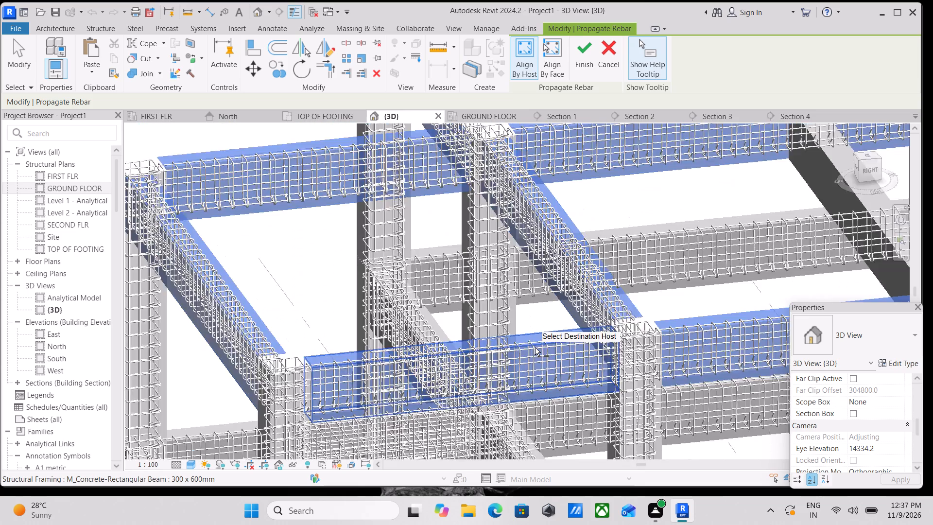
pyautogui.scroll(-4, 535, 348)
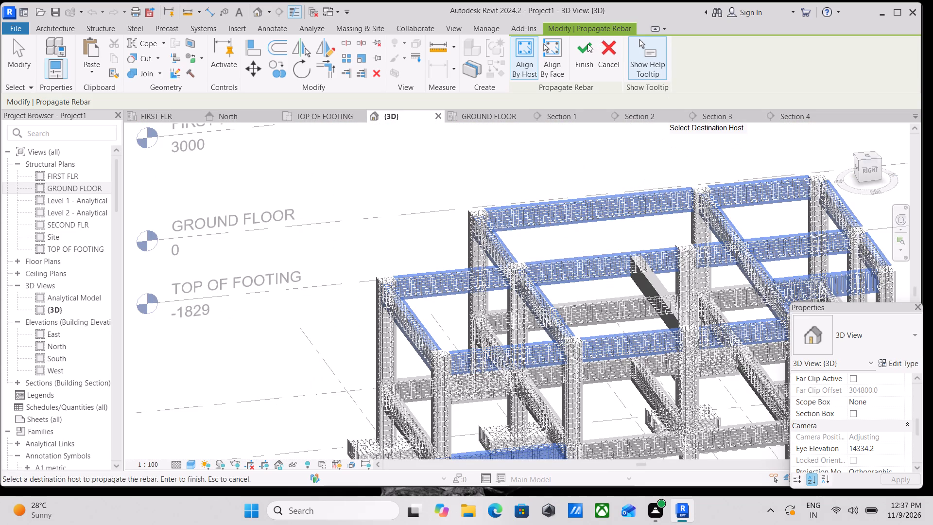
pyautogui.click(587, 44)
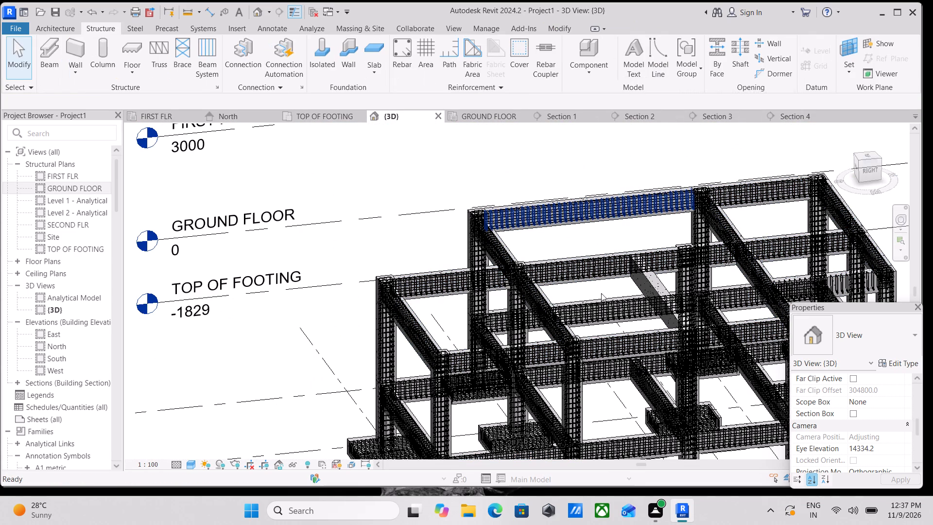
# Examine the propagated reinforcement in the first-floor beams from several sides of the frame.
pyautogui.scroll(4, 617, 294)
pyautogui.scroll(-2, 617, 294)
pyautogui.moveTo(593, 301); pyautogui.dragTo(596, 315, button='middle')
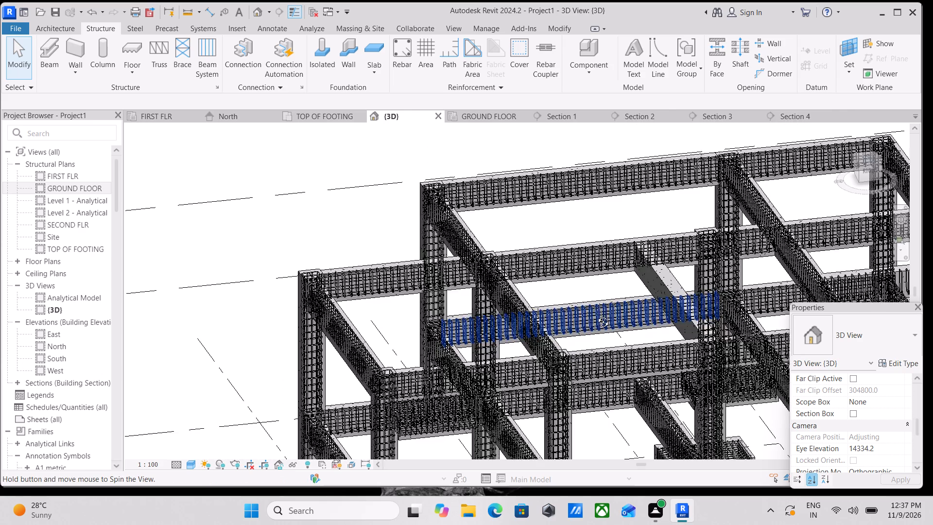
pyautogui.moveTo(596, 315); pyautogui.dragTo(638, 399, button='middle')
pyautogui.keyDown('shift'); pyautogui.moveTo(655, 319); pyautogui.dragTo(786, 296, button='middle'); pyautogui.keyUp('shift')
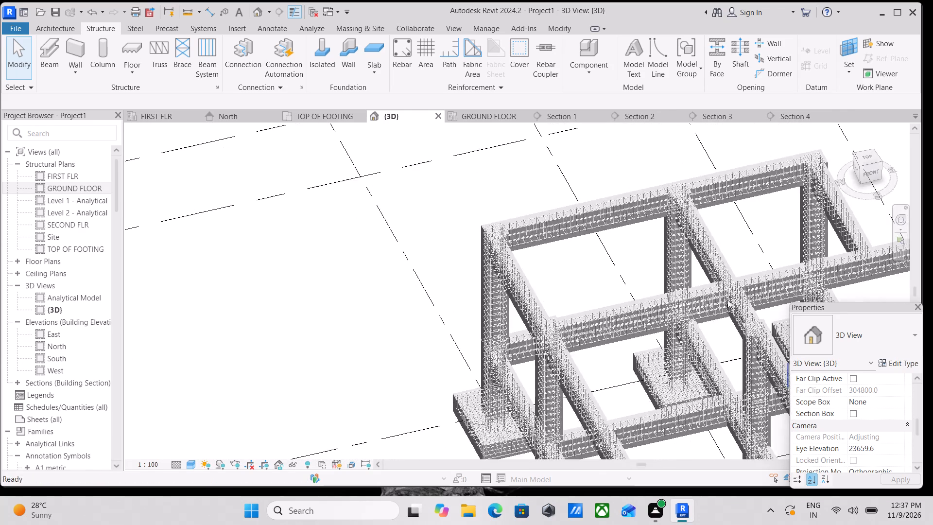
pyautogui.moveTo(681, 296); pyautogui.dragTo(424, 264, button='middle')
pyautogui.scroll(4, 564, 314)
pyautogui.keyDown('shift'); pyautogui.moveTo(558, 309); pyautogui.dragTo(558, 308, button='middle'); pyautogui.keyUp('shift')
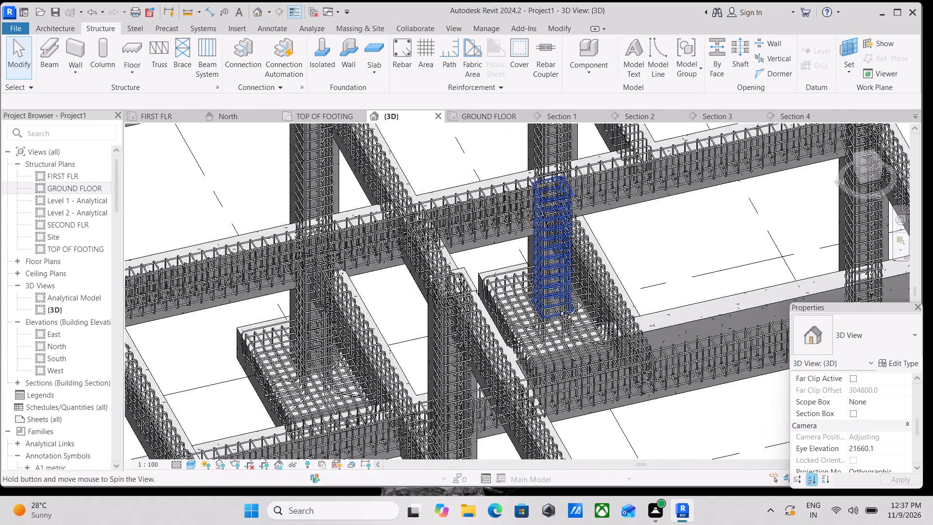
pyautogui.keyDown('shift'); pyautogui.moveTo(558, 308); pyautogui.dragTo(605, 273, button='middle'); pyautogui.keyUp('shift')
pyautogui.keyDown('shift'); pyautogui.moveTo(537, 320); pyautogui.dragTo(654, 382, button='middle'); pyautogui.keyUp('shift')
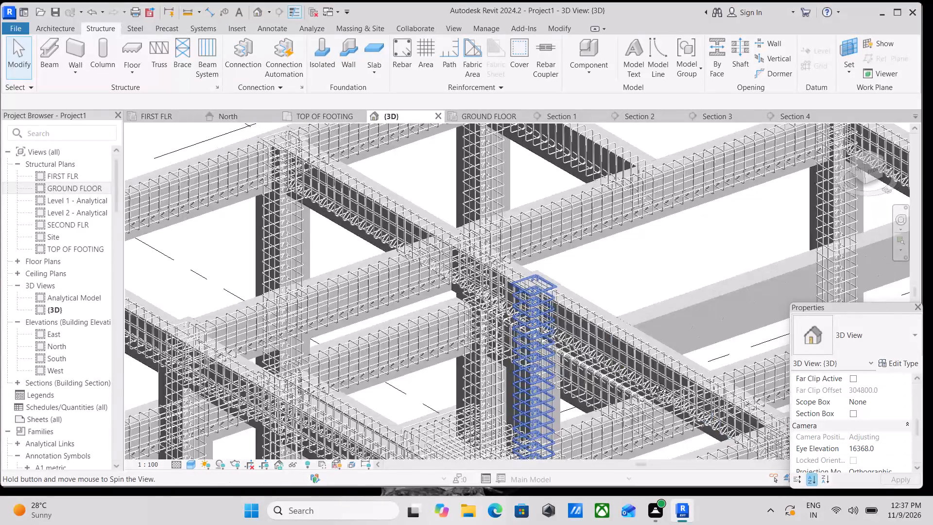
pyautogui.keyDown('shift'); pyautogui.moveTo(654, 382); pyautogui.dragTo(676, 387, button='middle'); pyautogui.keyUp('shift')
pyautogui.scroll(-3, 525, 280)
pyautogui.keyDown('shift'); pyautogui.moveTo(469, 278); pyautogui.dragTo(482, 312, button='middle'); pyautogui.keyUp('shift')
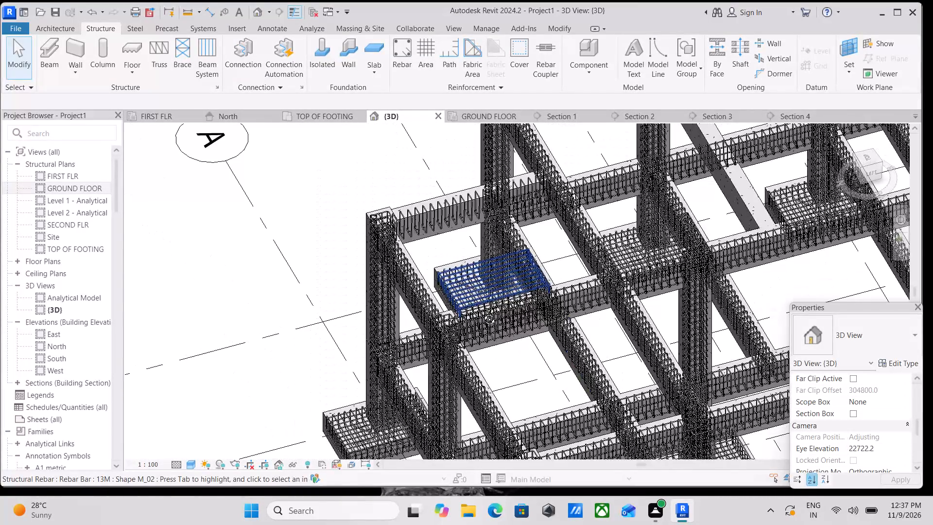
pyautogui.keyDown('shift'); pyautogui.moveTo(482, 312); pyautogui.dragTo(741, 309, button='middle'); pyautogui.keyUp('shift')
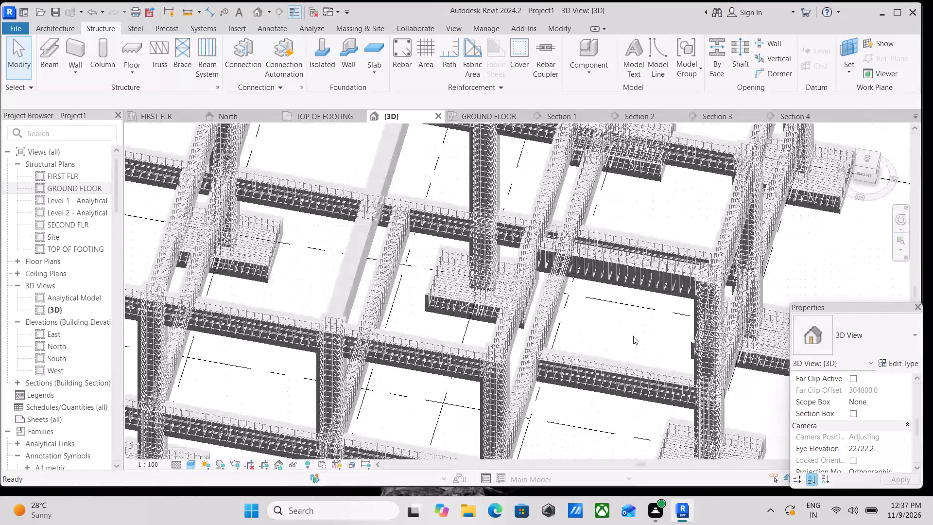
pyautogui.moveTo(562, 340); pyautogui.dragTo(598, 295, button='middle')
pyautogui.moveTo(618, 294); pyautogui.dragTo(584, 369, button='middle')
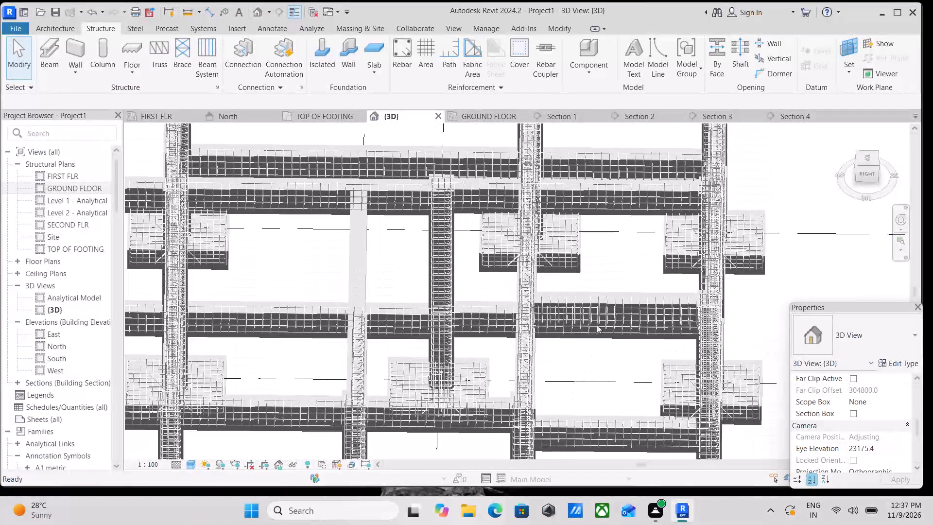
# Delete the stirrup set from the short first-floor end-bay beam that has stirrups but no longitudinal bars.
pyautogui.scroll(7, 600, 310)
pyautogui.keyDown('shift'); pyautogui.scroll(-1, 575, 369); pyautogui.keyUp('shift')
pyautogui.keyDown('shift'); pyautogui.moveTo(575, 369); pyautogui.dragTo(568, 304, button='middle'); pyautogui.keyUp('shift')
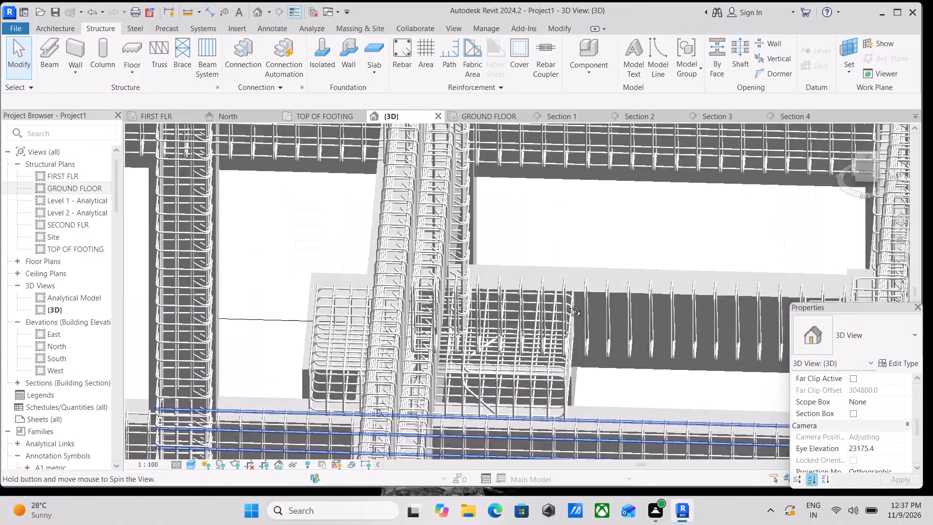
pyautogui.keyDown('shift'); pyautogui.moveTo(568, 304); pyautogui.dragTo(458, 301, button='middle'); pyautogui.keyUp('shift')
pyautogui.scroll(-1, 458, 301)
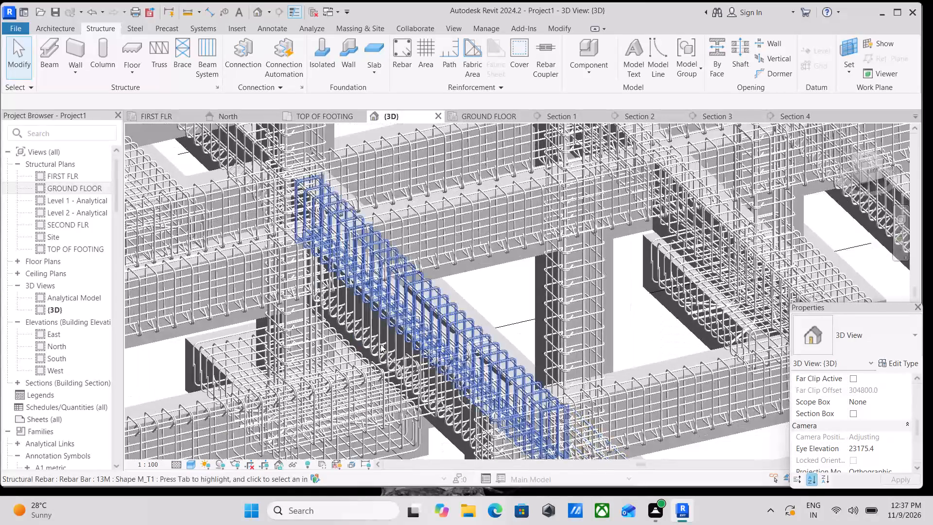
pyautogui.scroll(4, 380, 344)
pyautogui.scroll(-2, 424, 319)
pyautogui.scroll(-2, 457, 349)
pyautogui.keyDown('shift'); pyautogui.moveTo(479, 352); pyautogui.dragTo(536, 320, button='middle'); pyautogui.keyUp('shift')
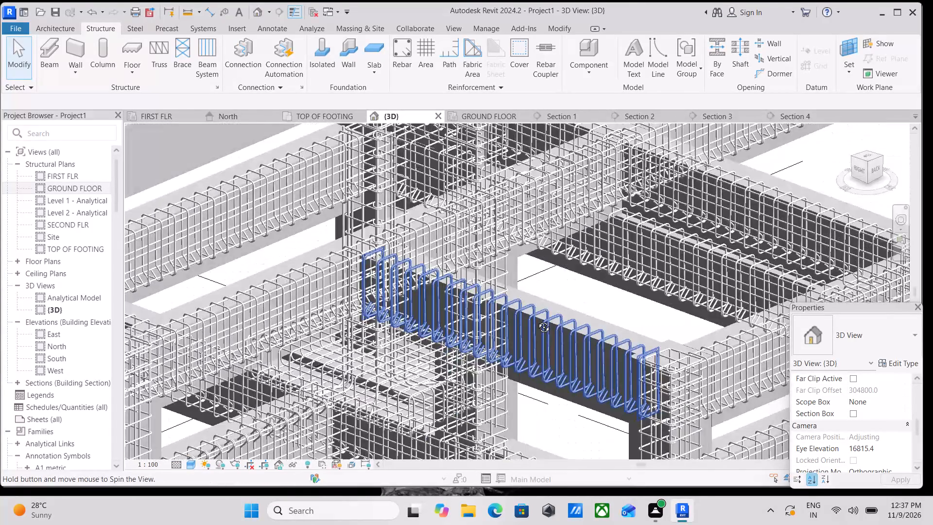
pyautogui.keyDown('shift'); pyautogui.moveTo(536, 320); pyautogui.dragTo(567, 300, button='middle'); pyautogui.keyUp('shift')
pyautogui.scroll(2, 586, 291)
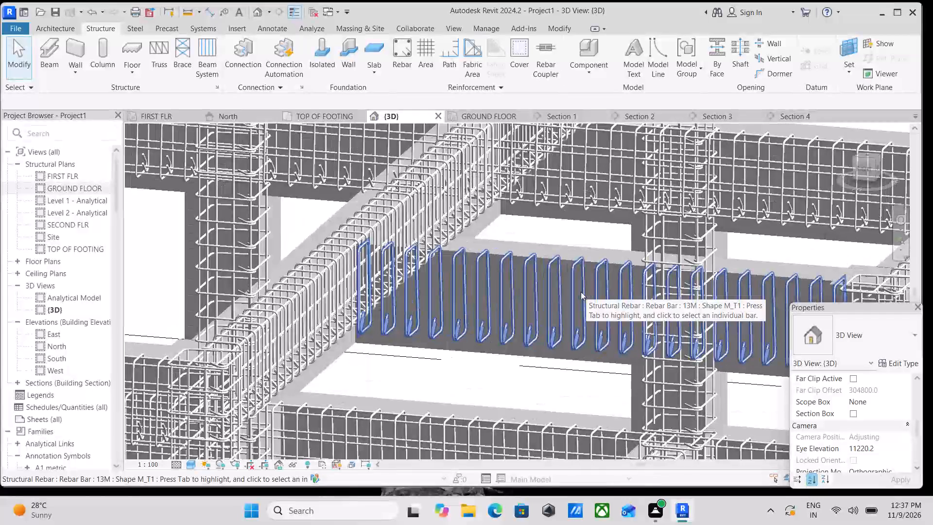
pyautogui.click(569, 295)
pyautogui.rightClick(569, 295)
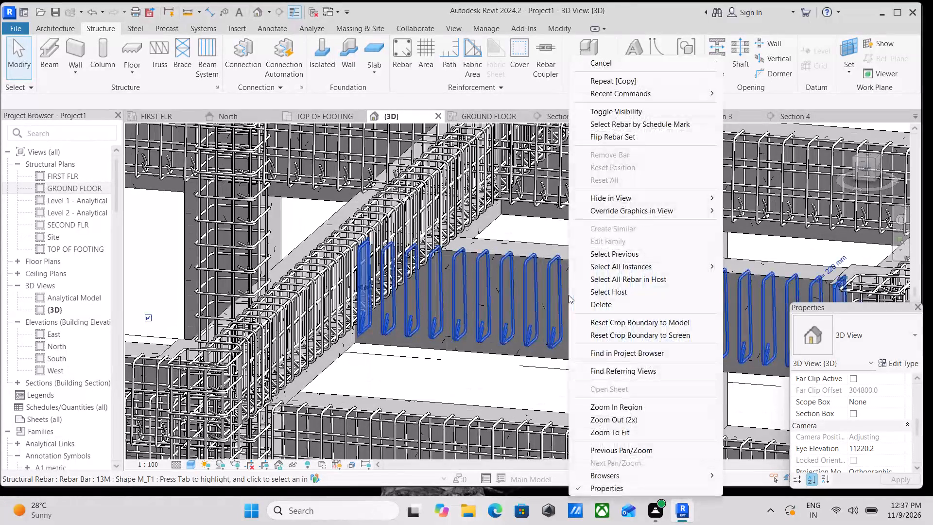
pyautogui.click(599, 301)
# Inspect the reinforcement of the first-floor and ground-floor beams around the emptied end-bay beam from several angles.
pyautogui.scroll(-3, 597, 301)
pyautogui.scroll(-3, 543, 344)
pyautogui.moveTo(543, 344); pyautogui.dragTo(547, 282, button='middle')
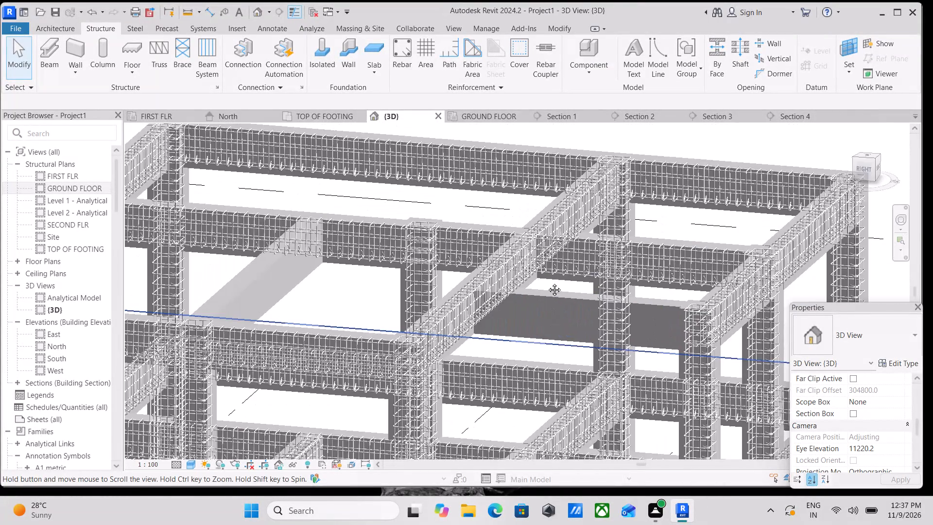
pyautogui.moveTo(547, 282); pyautogui.dragTo(564, 228, button='middle')
pyautogui.scroll(1, 567, 224)
pyautogui.scroll(-2, 560, 366)
pyautogui.moveTo(560, 366); pyautogui.dragTo(583, 283, button='middle')
pyautogui.moveTo(550, 379); pyautogui.dragTo(583, 305, button='middle')
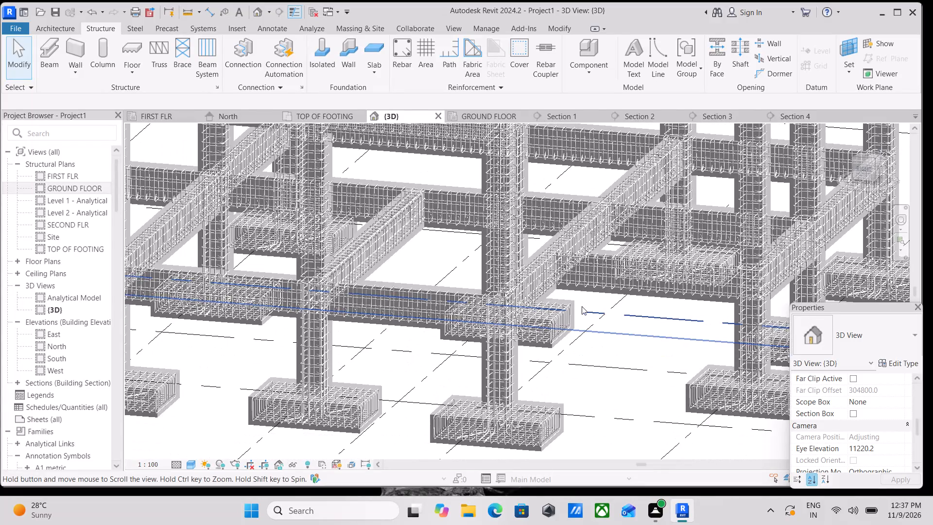
pyautogui.moveTo(596, 335); pyautogui.dragTo(570, 408, button='middle')
pyautogui.moveTo(573, 383); pyautogui.dragTo(585, 489, button='middle')
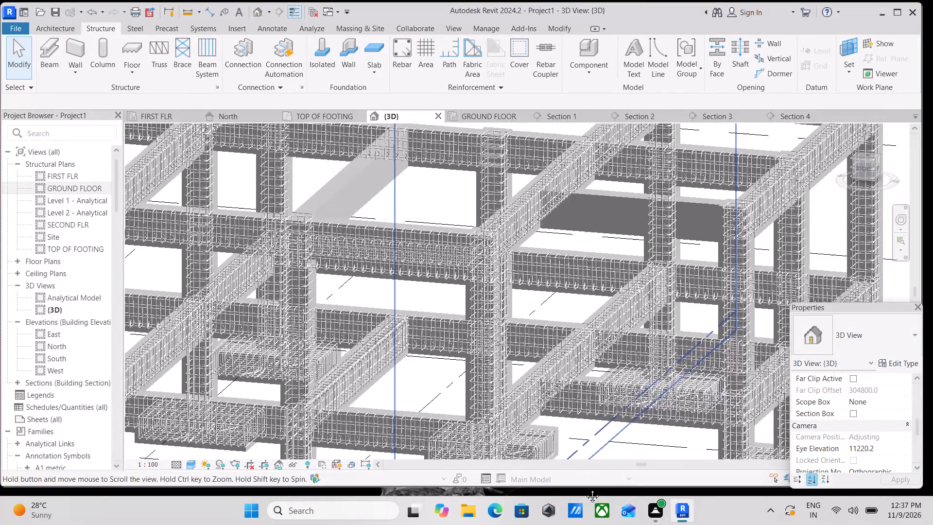
pyautogui.moveTo(585, 489); pyautogui.dragTo(585, 499, button='middle')
pyautogui.scroll(1, 634, 300)
pyautogui.moveTo(634, 300); pyautogui.dragTo(622, 392, button='middle')
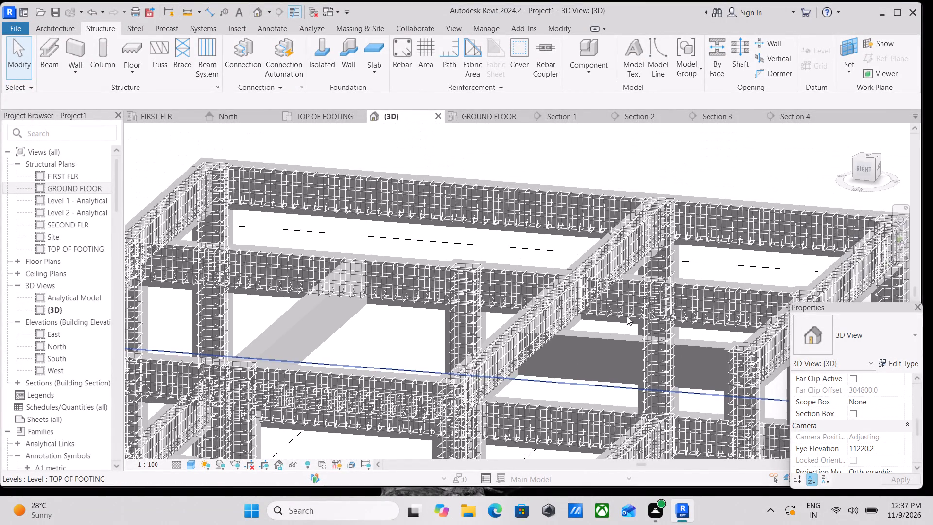
pyautogui.scroll(3, 628, 279)
pyautogui.scroll(-7, 590, 347)
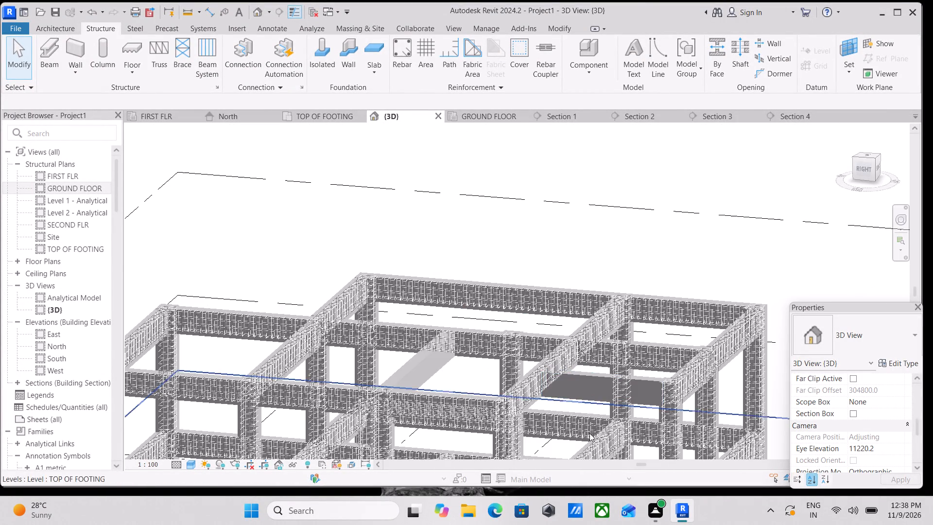
pyautogui.scroll(-2, 585, 434)
pyautogui.keyDown('shift'); pyautogui.moveTo(577, 434); pyautogui.dragTo(611, 440, button='middle'); pyautogui.keyUp('shift')
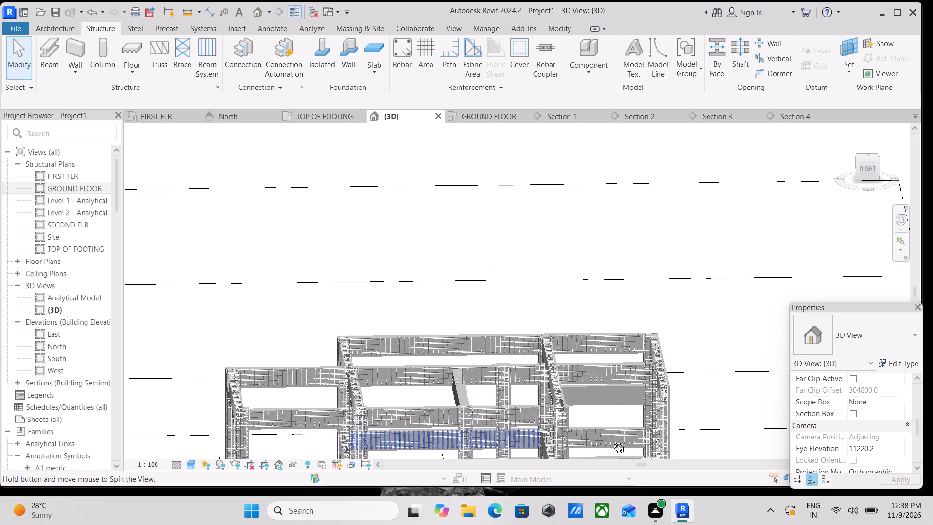
pyautogui.keyDown('shift'); pyautogui.moveTo(611, 440); pyautogui.dragTo(609, 455, button='middle'); pyautogui.keyUp('shift')
pyautogui.scroll(3, 625, 339)
pyautogui.scroll(4, 588, 368)
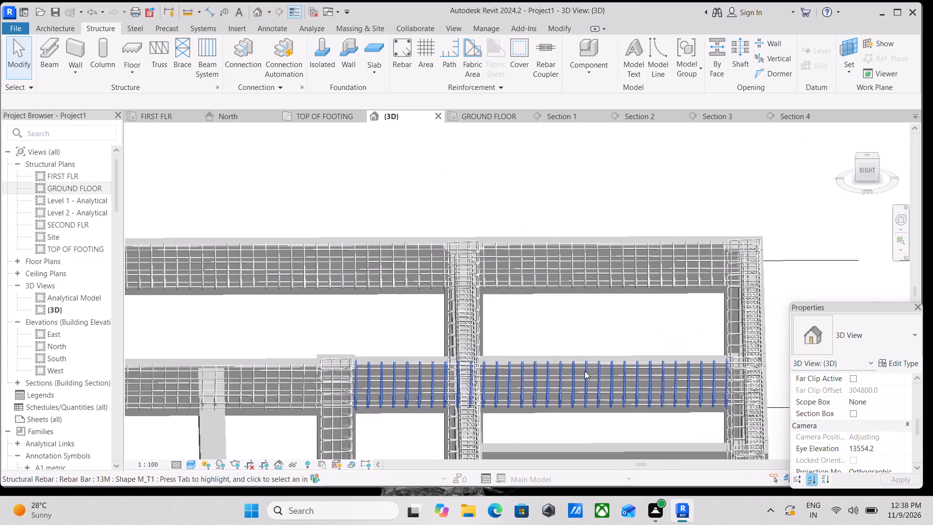
pyautogui.scroll(-2, 558, 354)
pyautogui.moveTo(558, 354); pyautogui.dragTo(581, 264, button='middle')
pyautogui.scroll(1, 584, 371)
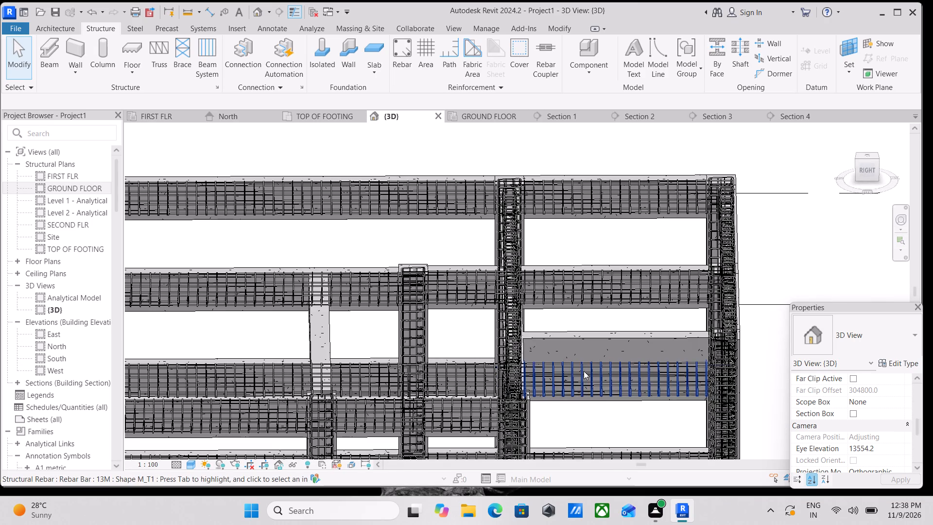
pyautogui.keyDown('shift'); pyautogui.moveTo(575, 384); pyautogui.dragTo(572, 439, button='middle'); pyautogui.keyUp('shift')
pyautogui.keyDown('shift'); pyautogui.moveTo(572, 439); pyautogui.dragTo(572, 428, button='middle'); pyautogui.keyUp('shift')
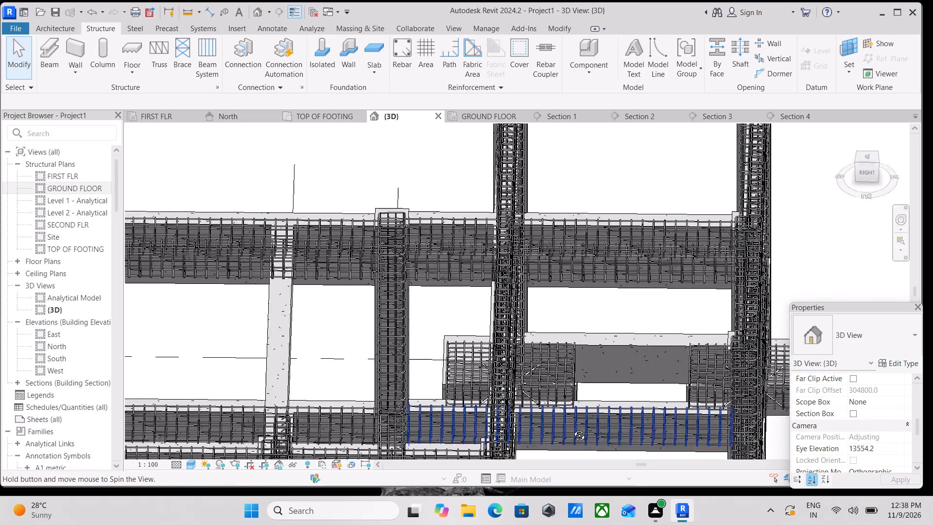
pyautogui.keyDown('shift'); pyautogui.moveTo(572, 428); pyautogui.dragTo(634, 386, button='middle'); pyautogui.keyUp('shift')
pyautogui.moveTo(682, 356); pyautogui.dragTo(596, 302, button='middle')
pyautogui.scroll(1, 663, 396)
pyautogui.moveTo(644, 374); pyautogui.dragTo(619, 317, button='middle')
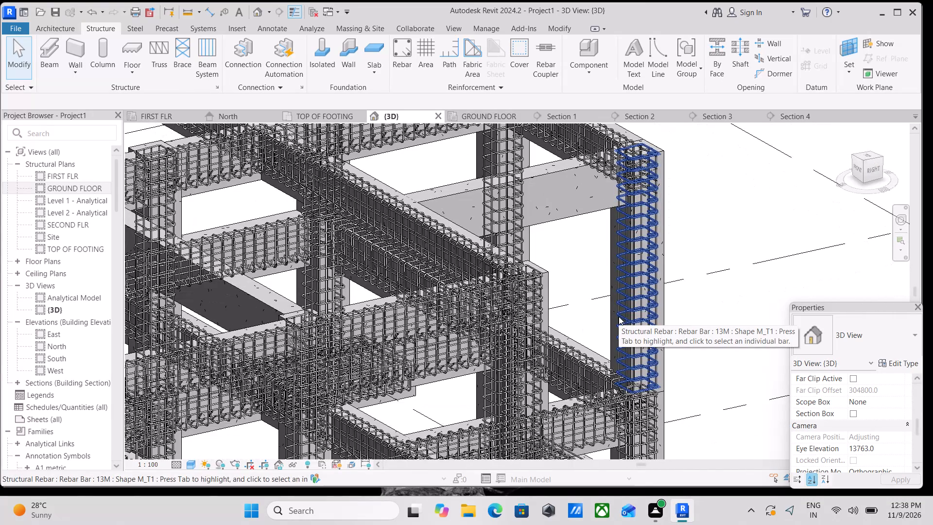
pyautogui.scroll(1, 518, 309)
pyautogui.scroll(-5, 547, 311)
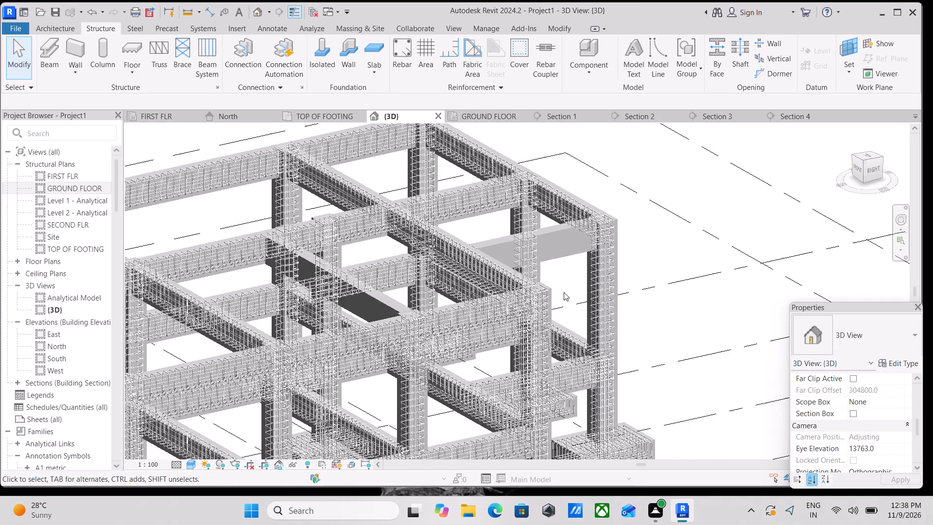
pyautogui.moveTo(551, 282); pyautogui.dragTo(557, 322, button='middle')
pyautogui.moveTo(544, 296); pyautogui.dragTo(546, 333, button='middle')
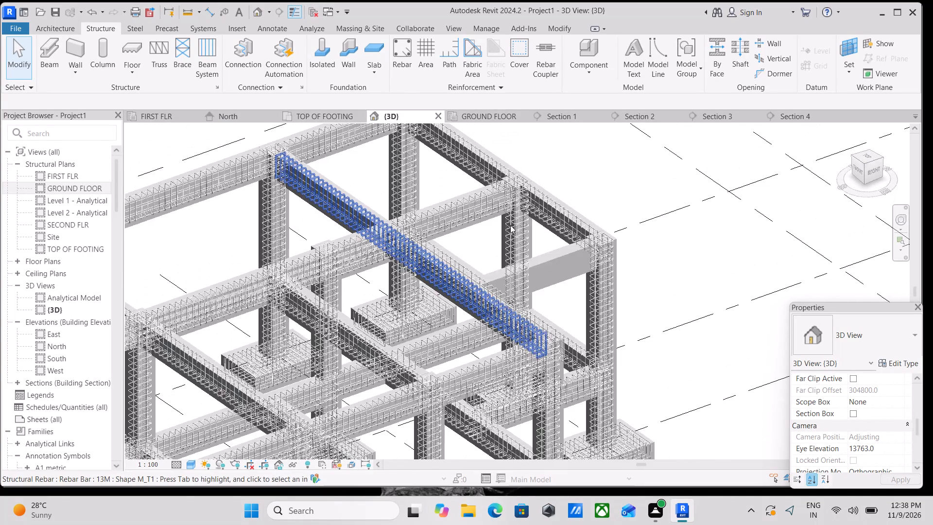
# Propagate the rebar of the short ground-floor end-bay beam, aligned by host, to the emptied first-floor beam above it.
pyautogui.scroll(2, 498, 225)
pyautogui.moveTo(580, 333); pyautogui.dragTo(560, 269, button='middle')
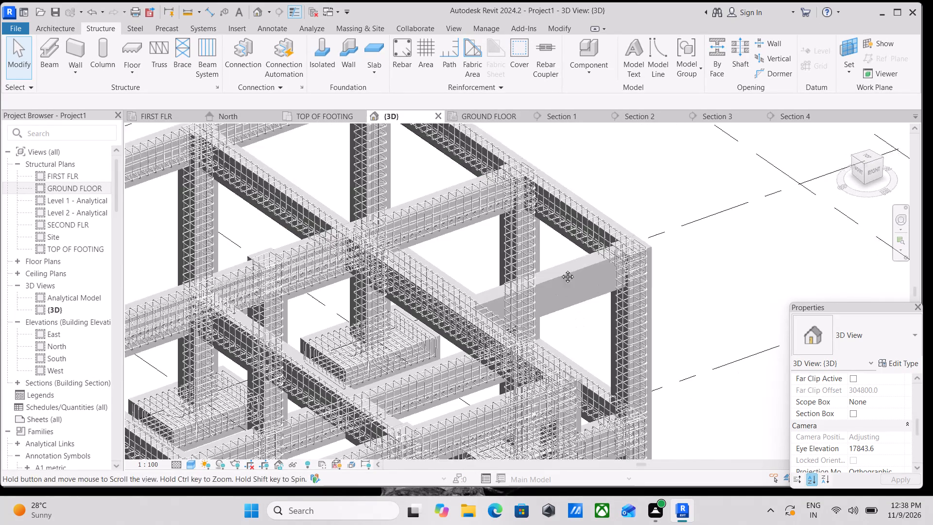
pyautogui.moveTo(560, 269); pyautogui.dragTo(560, 254, button='middle')
pyautogui.scroll(9, 582, 362)
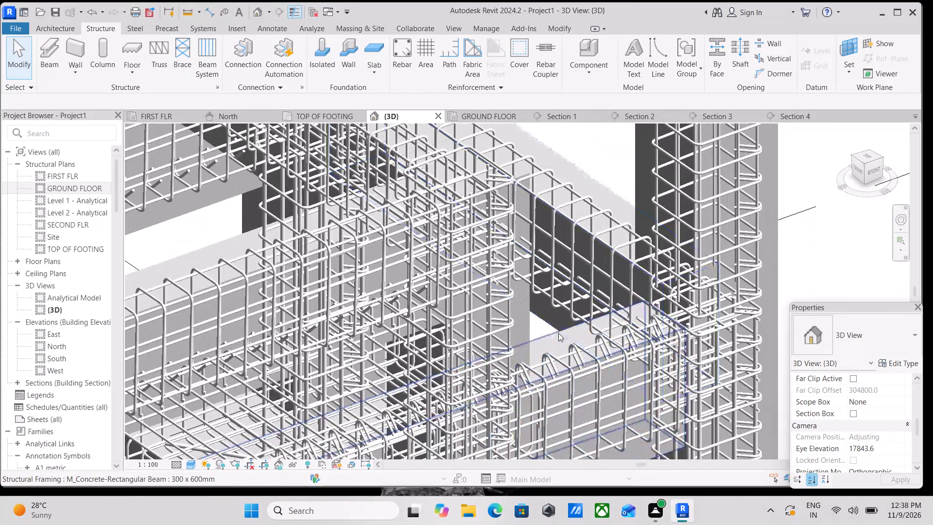
pyautogui.click(558, 337)
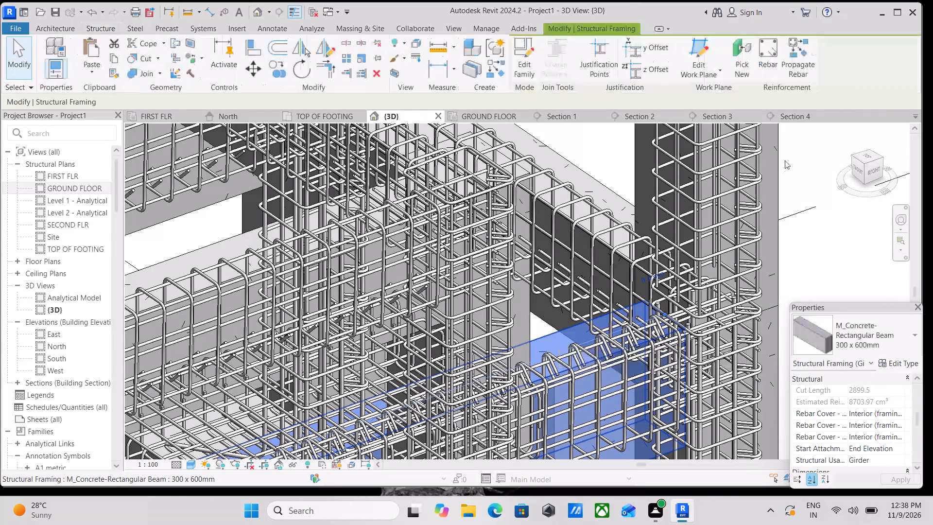
pyautogui.click(790, 59)
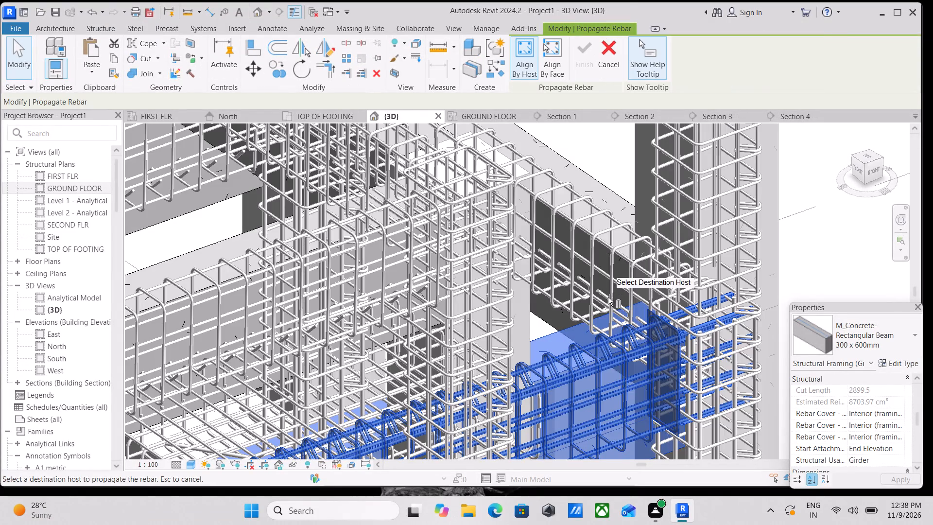
pyautogui.scroll(-3, 607, 298)
pyautogui.moveTo(600, 302); pyautogui.dragTo(623, 422, button='middle')
pyautogui.scroll(-1, 623, 422)
pyautogui.scroll(-2, 552, 315)
pyautogui.moveTo(552, 315); pyautogui.dragTo(571, 380, button='middle')
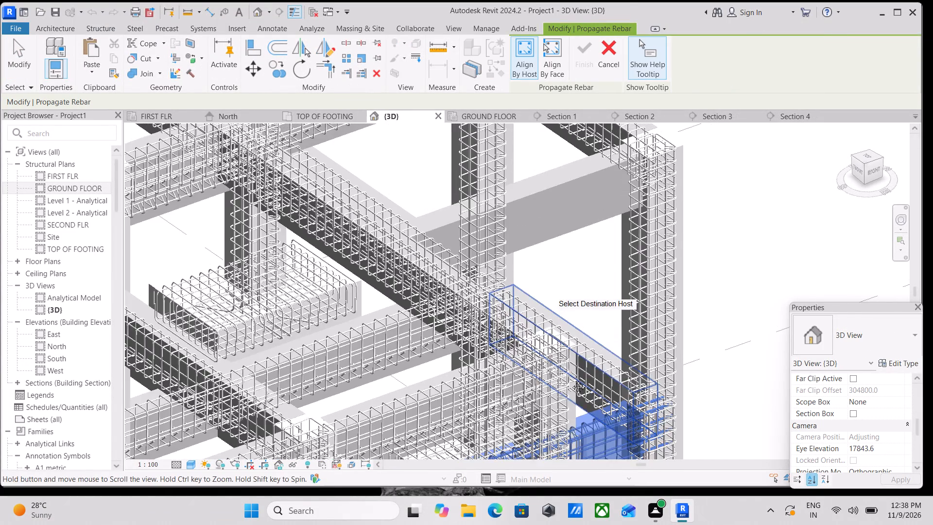
pyautogui.moveTo(571, 380); pyautogui.dragTo(580, 405, button='middle')
pyautogui.click(571, 269)
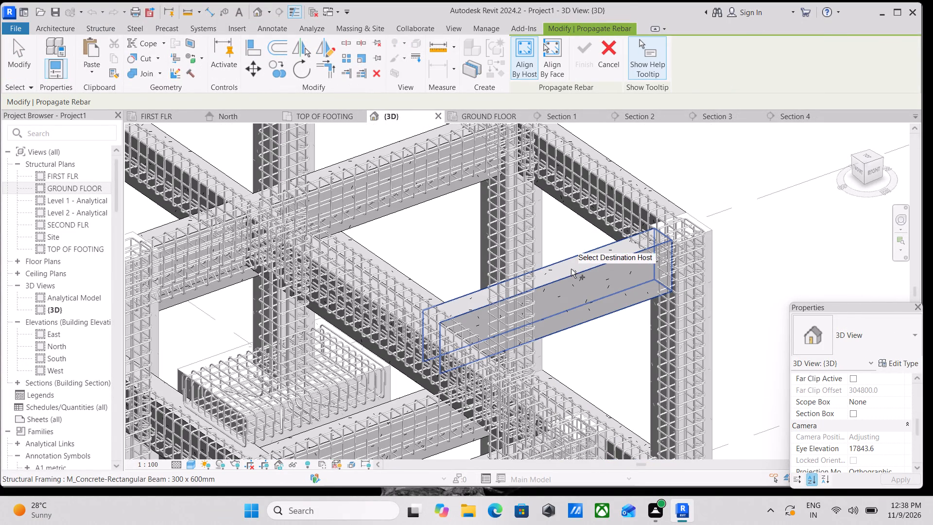
pyautogui.scroll(-2, 576, 277)
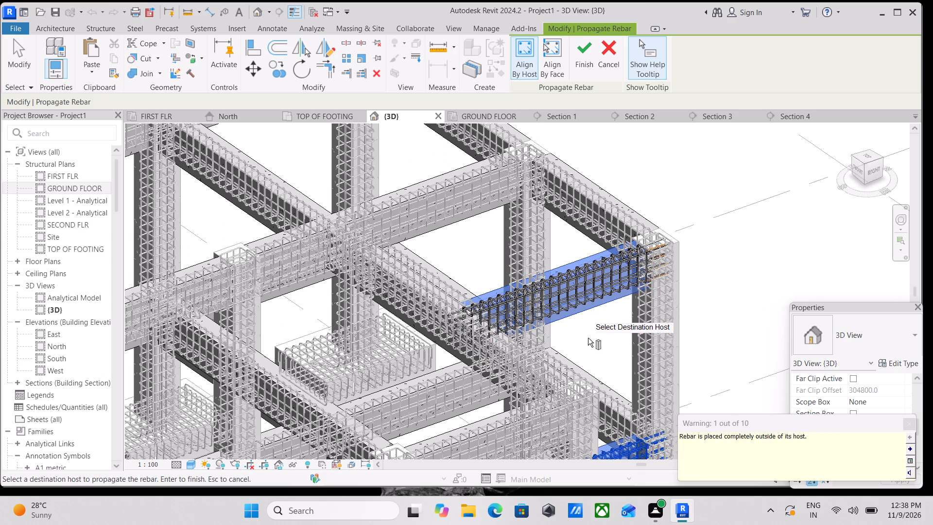
# Add the remaining bare long first-floor beam as a destination host and finish the rebar propagation.
pyautogui.keyDown('shift'); pyautogui.moveTo(589, 343); pyautogui.dragTo(518, 218, button='middle'); pyautogui.keyUp('shift')
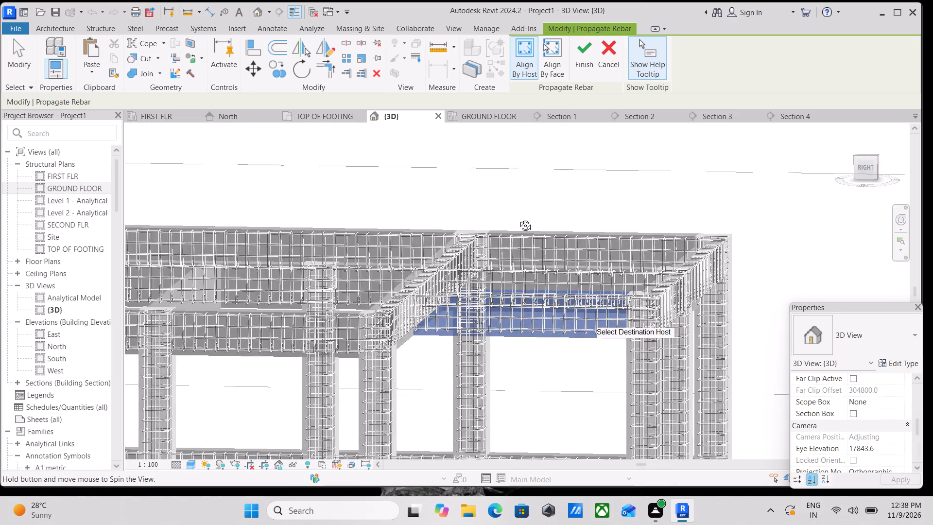
pyautogui.keyDown('shift'); pyautogui.moveTo(518, 218); pyautogui.dragTo(736, 353, button='middle'); pyautogui.keyUp('shift')
pyautogui.moveTo(489, 291); pyautogui.dragTo(585, 307, button='middle')
pyautogui.scroll(-3, 600, 318)
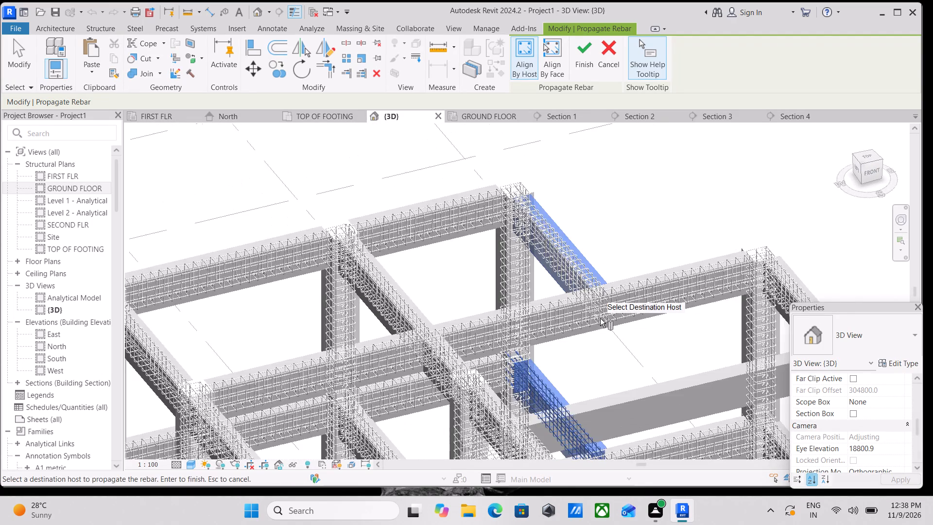
pyautogui.middleClick(600, 318)
pyautogui.scroll(-1, 600, 318)
pyautogui.scroll(-3, 635, 348)
pyautogui.moveTo(634, 345); pyautogui.dragTo(610, 250, button='middle')
pyautogui.scroll(6, 628, 257)
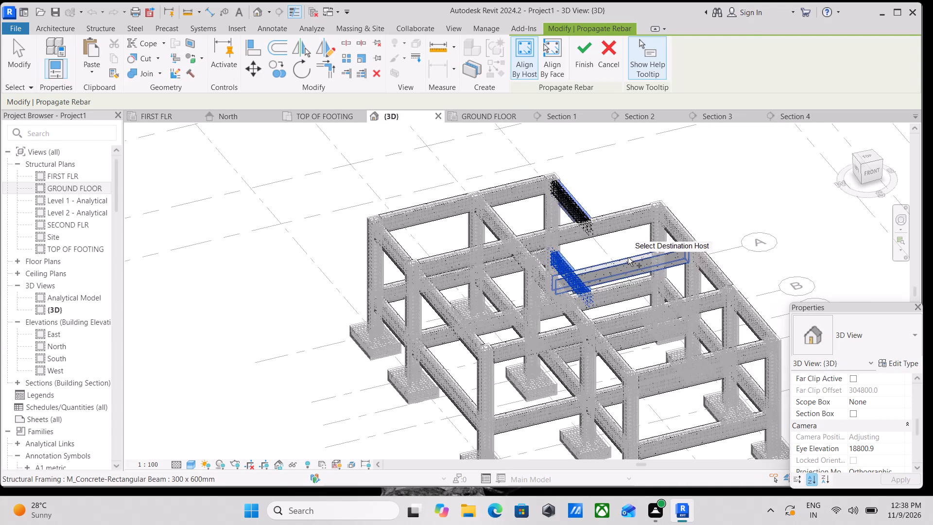
pyautogui.scroll(4, 628, 257)
pyautogui.click(628, 283)
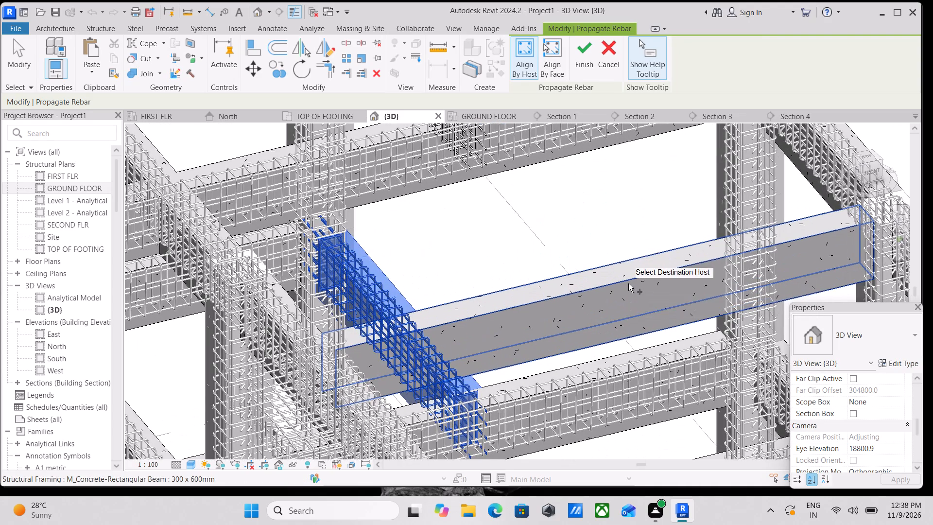
pyautogui.scroll(-7, 628, 283)
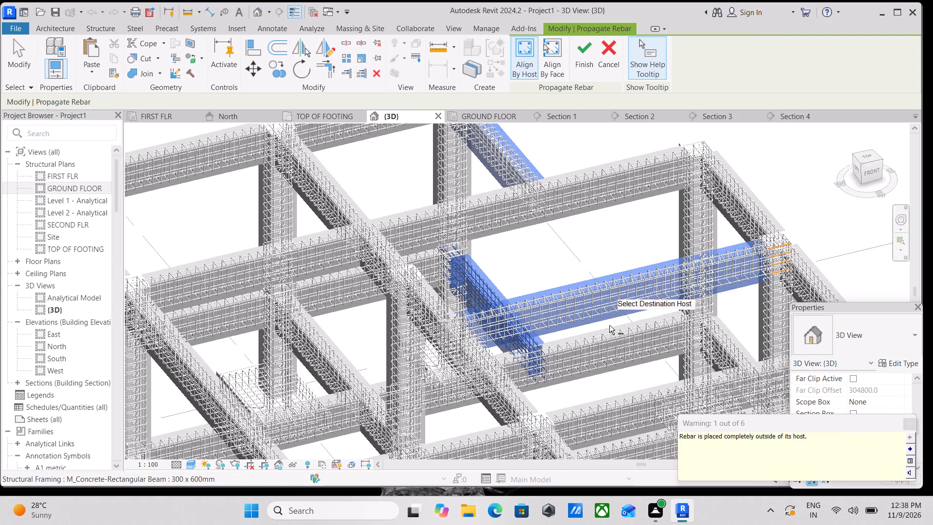
pyautogui.scroll(-3, 609, 325)
pyautogui.keyDown('shift'); pyautogui.moveTo(602, 338); pyautogui.dragTo(605, 268, button='middle'); pyautogui.keyUp('shift')
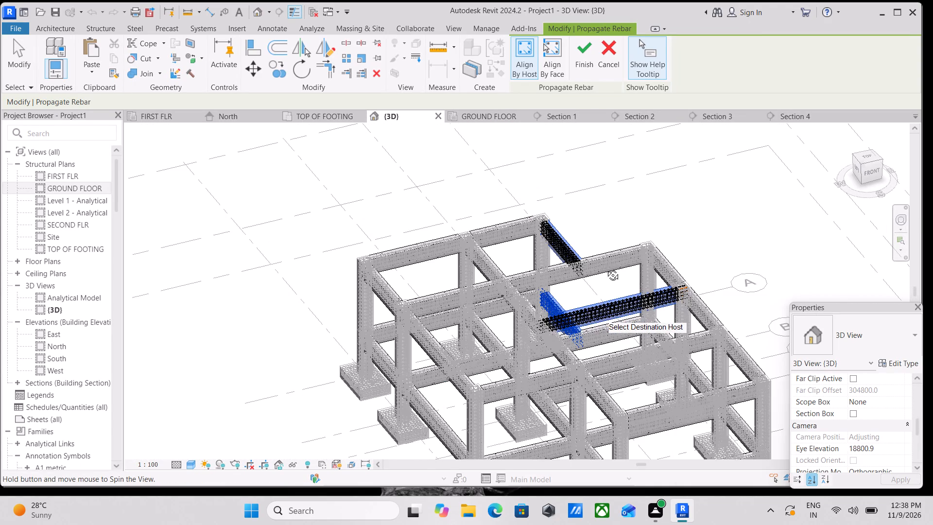
pyautogui.keyDown('shift'); pyautogui.moveTo(605, 268); pyautogui.dragTo(619, 257, button='middle'); pyautogui.keyUp('shift')
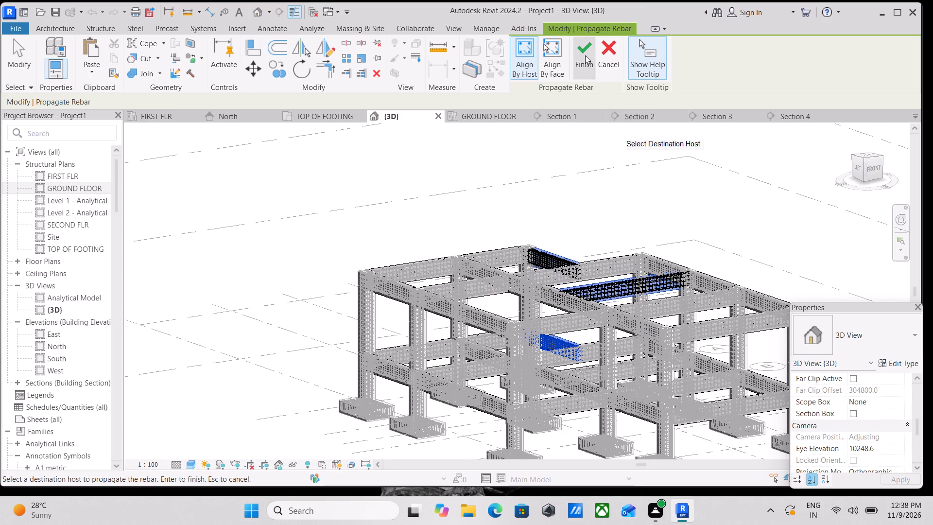
pyautogui.click(586, 54)
# Select all instances of the 13M rebar from a first-floor beam's stirrup set and temporarily hide them in the 3D view.
pyautogui.scroll(3, 603, 247)
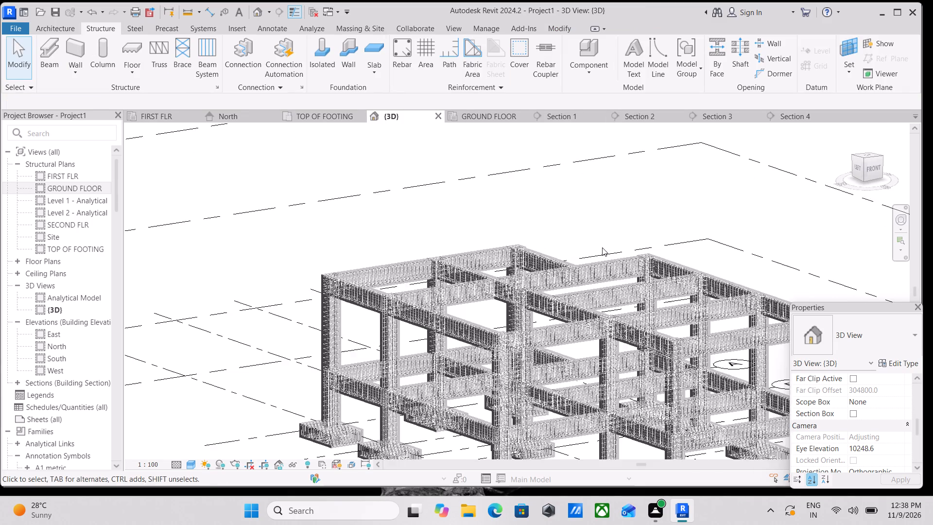
pyautogui.keyDown('shift'); pyautogui.moveTo(494, 315); pyautogui.dragTo(550, 416, button='middle'); pyautogui.keyUp('shift')
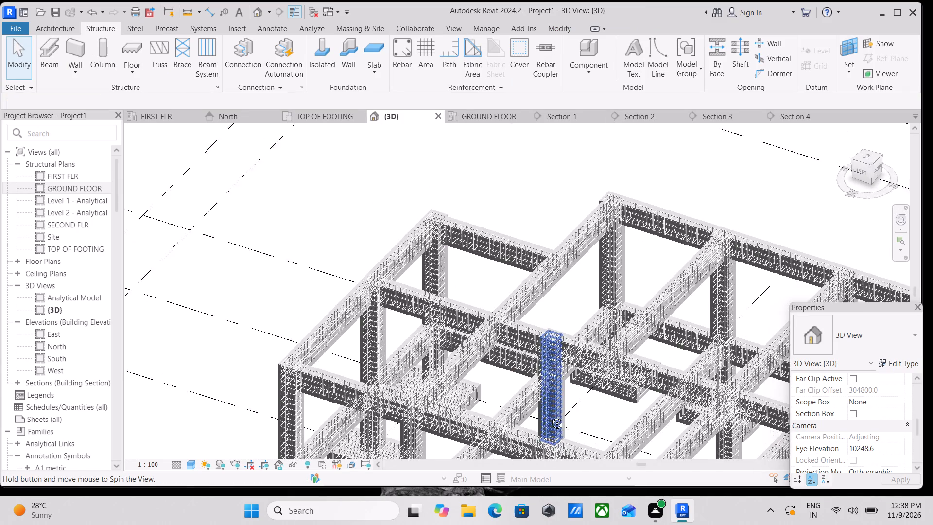
pyautogui.keyDown('shift'); pyautogui.moveTo(550, 416); pyautogui.dragTo(550, 417, button='middle'); pyautogui.keyUp('shift')
pyautogui.click(538, 269)
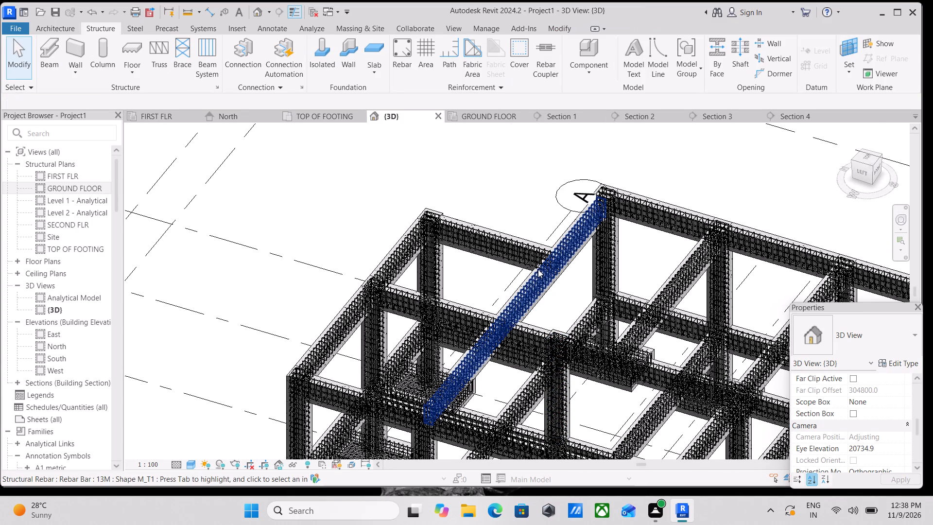
pyautogui.write('SA')
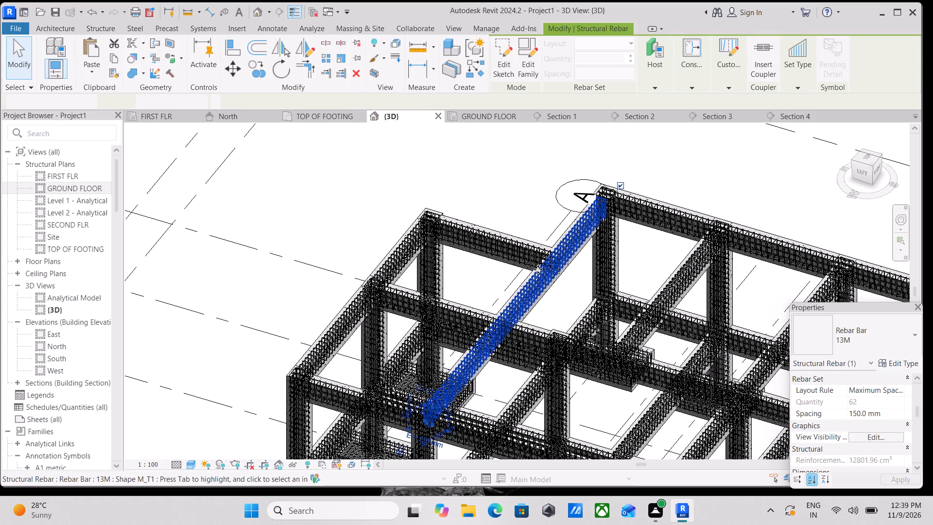
pyautogui.scroll(1, 550, 287)
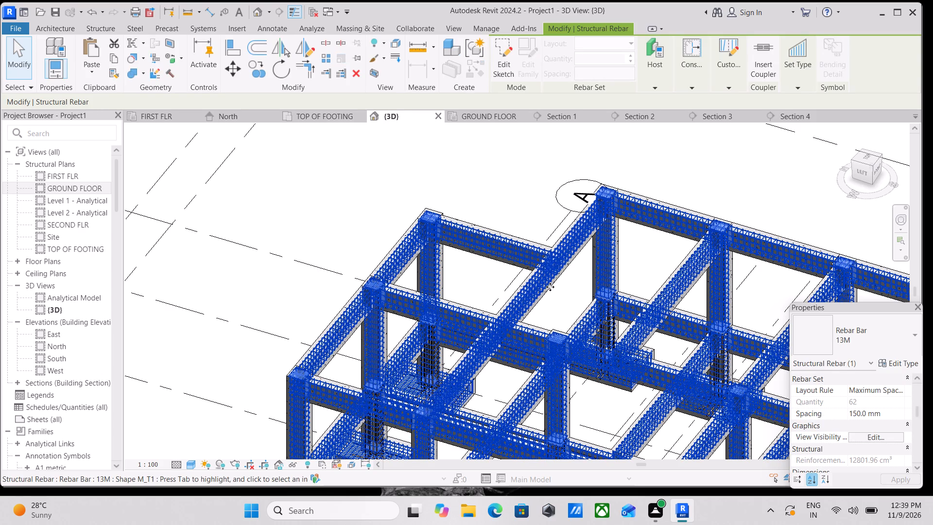
pyautogui.write('HH')
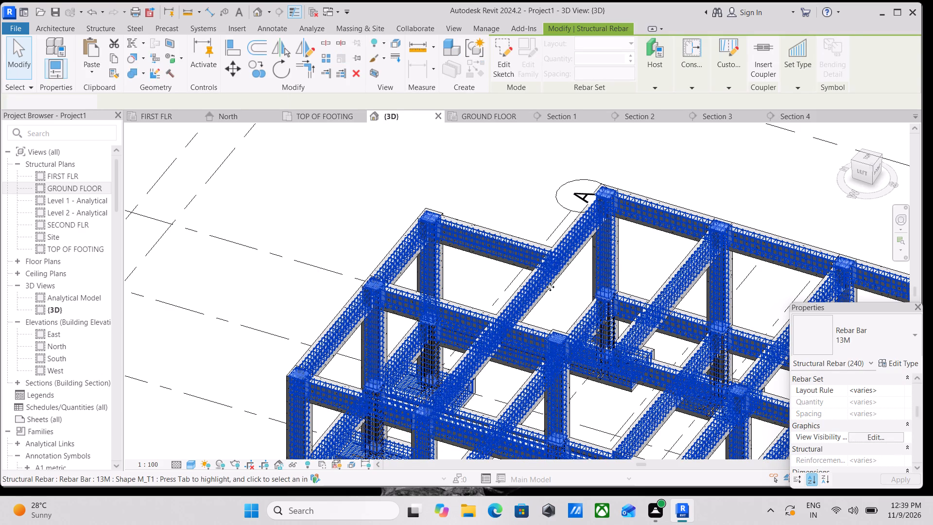
# Select all instances of the 19M rebar from a column's footing dowels and temporarily hide them in the 3D view.
pyautogui.scroll(-3, 559, 282)
pyautogui.scroll(-1, 615, 352)
pyautogui.moveTo(577, 376); pyautogui.dragTo(632, 236, button='middle')
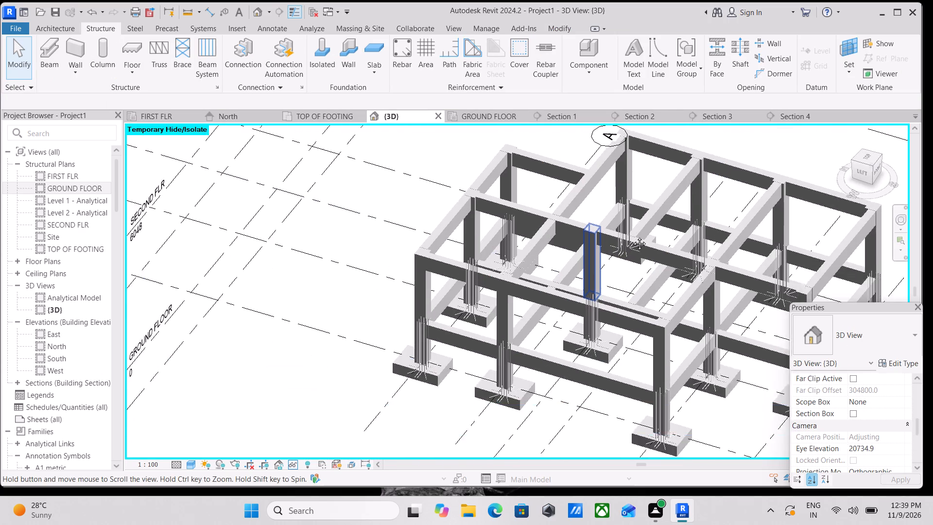
pyautogui.moveTo(632, 236); pyautogui.dragTo(636, 230, button='middle')
pyautogui.scroll(7, 549, 314)
pyautogui.scroll(4, 523, 344)
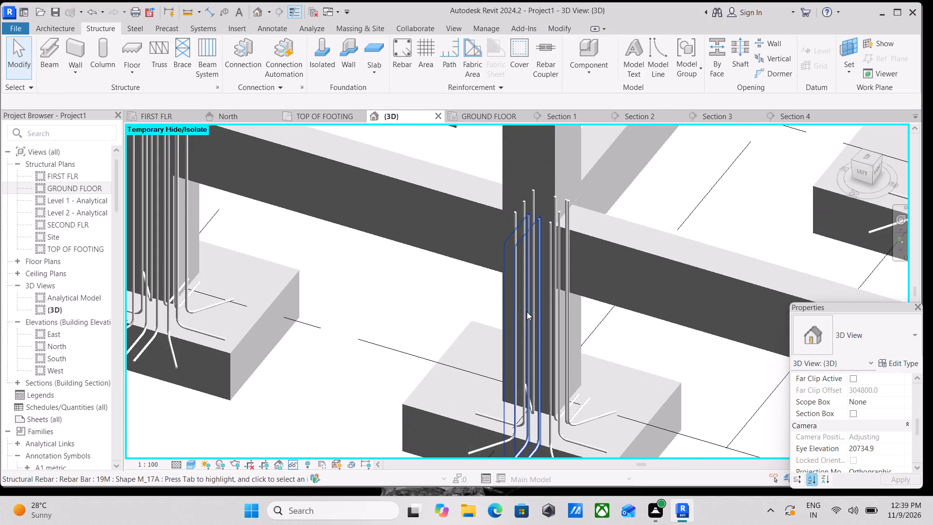
pyautogui.click(527, 311)
pyautogui.write('SA')
pyautogui.scroll(-3, 527, 311)
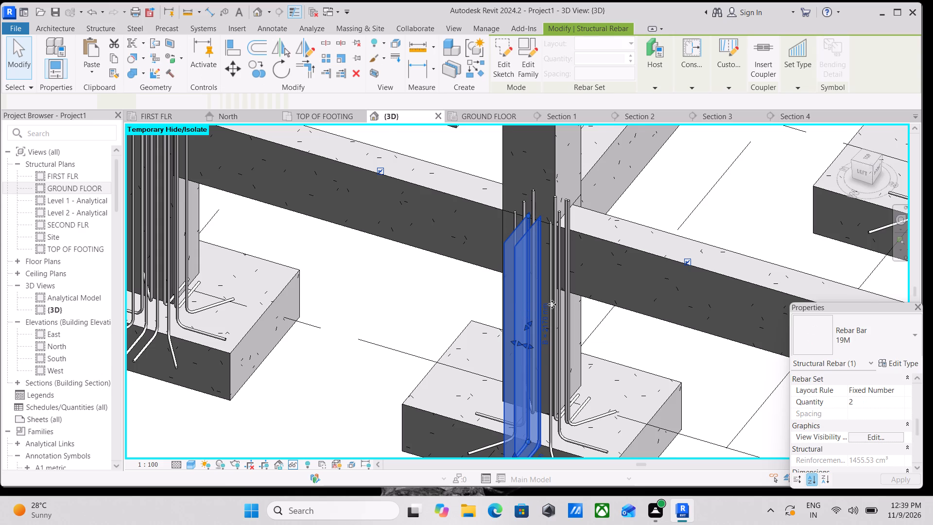
pyautogui.scroll(-1, 557, 299)
pyautogui.moveTo(557, 299); pyautogui.dragTo(569, 369, button='middle')
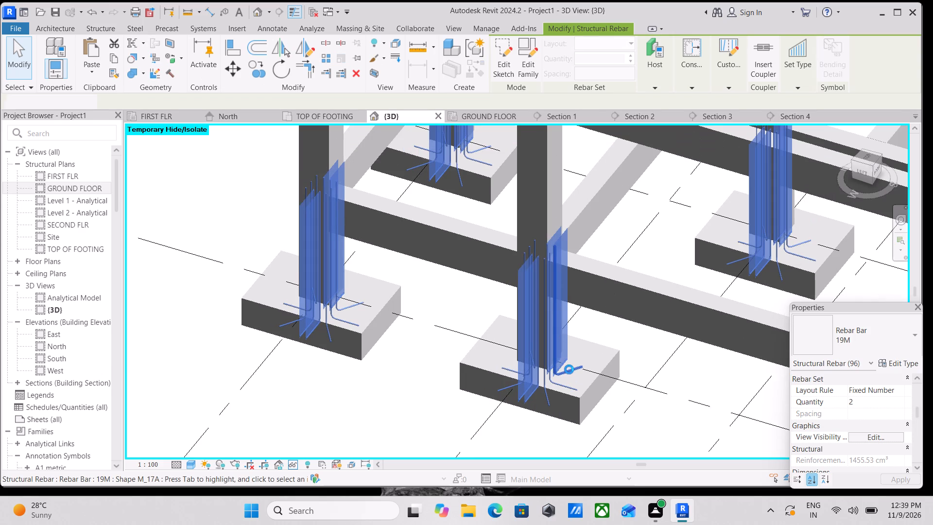
pyautogui.write('HH')
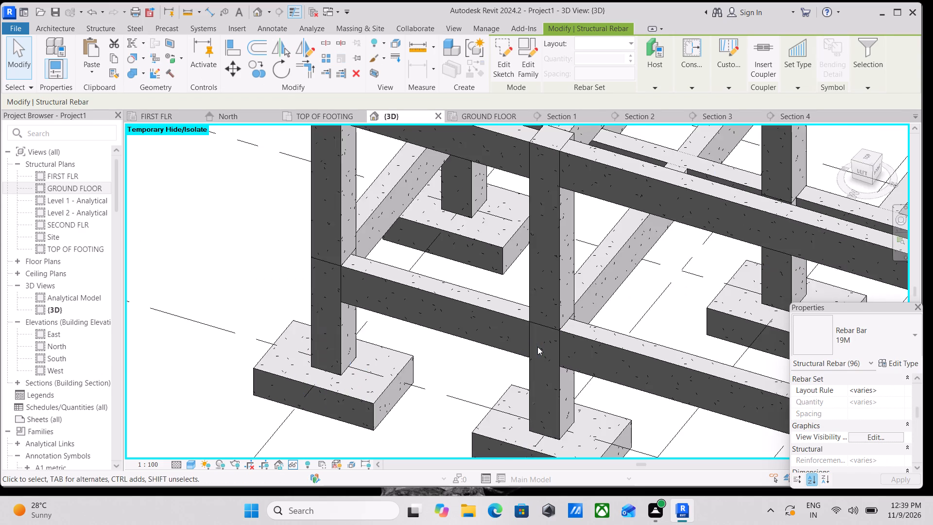
# In the GROUND FLOOR plan, select all instances of the 13M rebar from a grid A beam's stirrups and temporarily hide them.
pyautogui.scroll(-6, 537, 347)
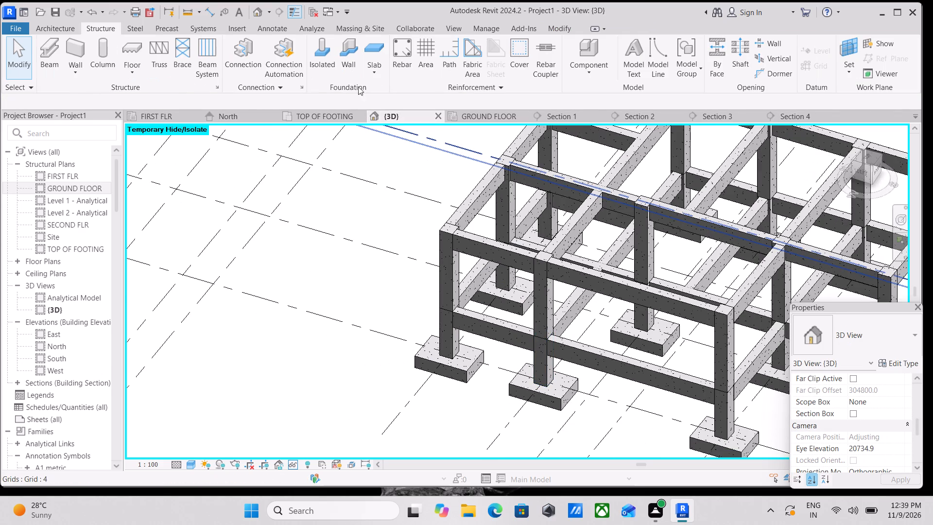
pyautogui.click(491, 117)
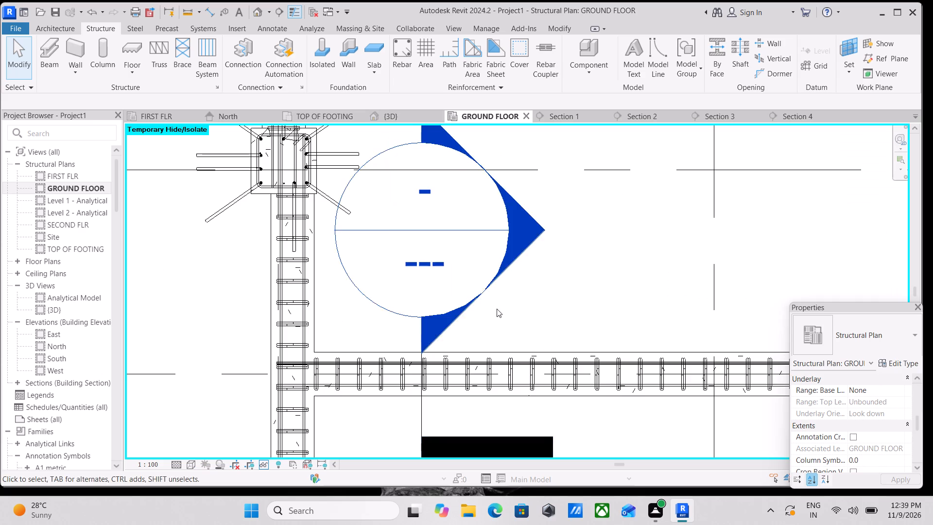
pyautogui.scroll(-4, 498, 314)
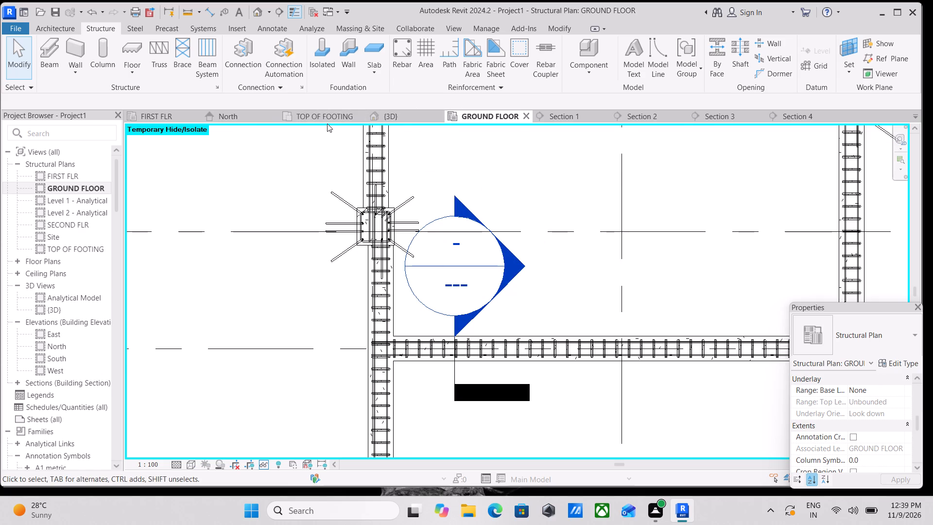
pyautogui.scroll(-4, 516, 281)
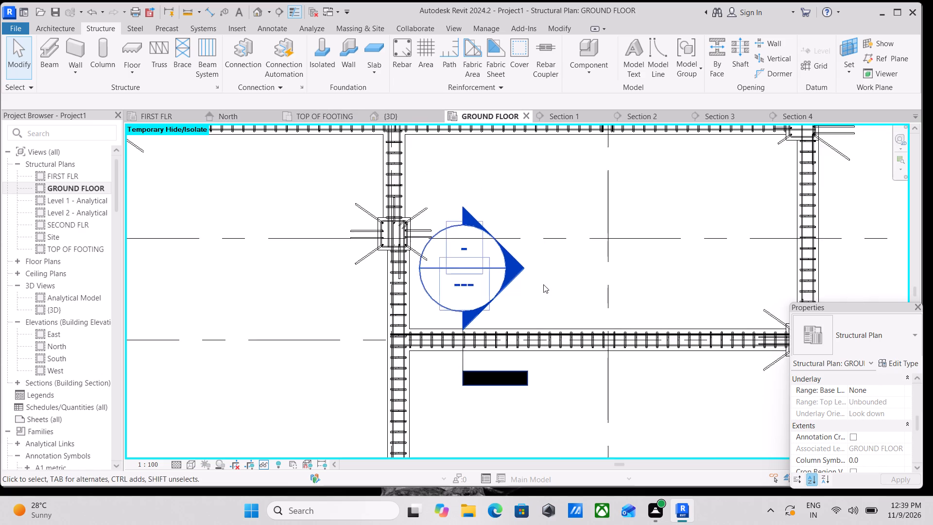
pyautogui.scroll(-3, 550, 284)
pyautogui.moveTo(551, 285); pyautogui.dragTo(572, 359, button='middle')
pyautogui.moveTo(505, 314); pyautogui.dragTo(545, 379, button='middle')
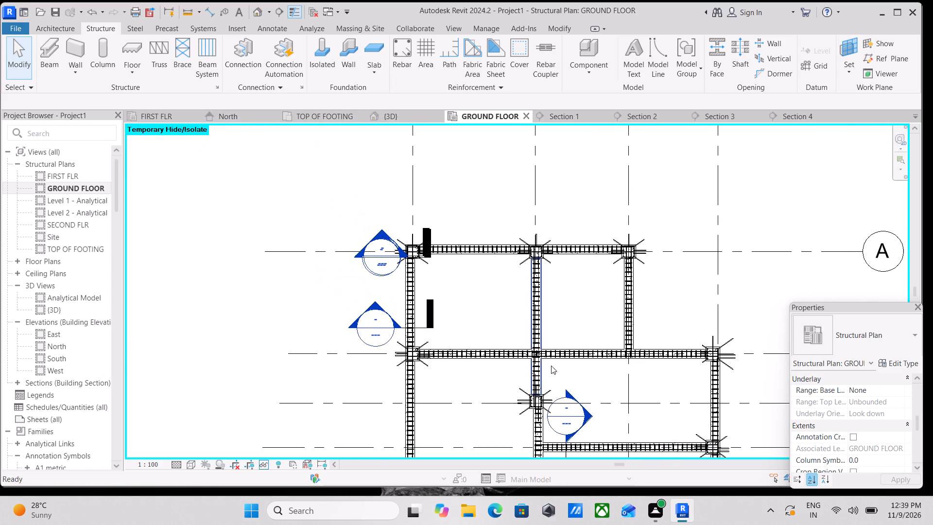
pyautogui.scroll(8, 476, 240)
pyautogui.click(472, 246)
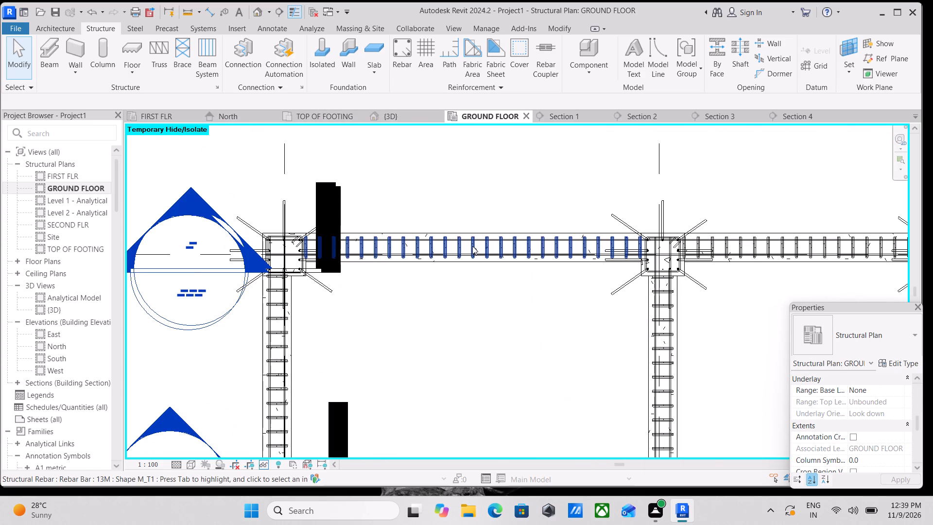
pyautogui.write('SA')
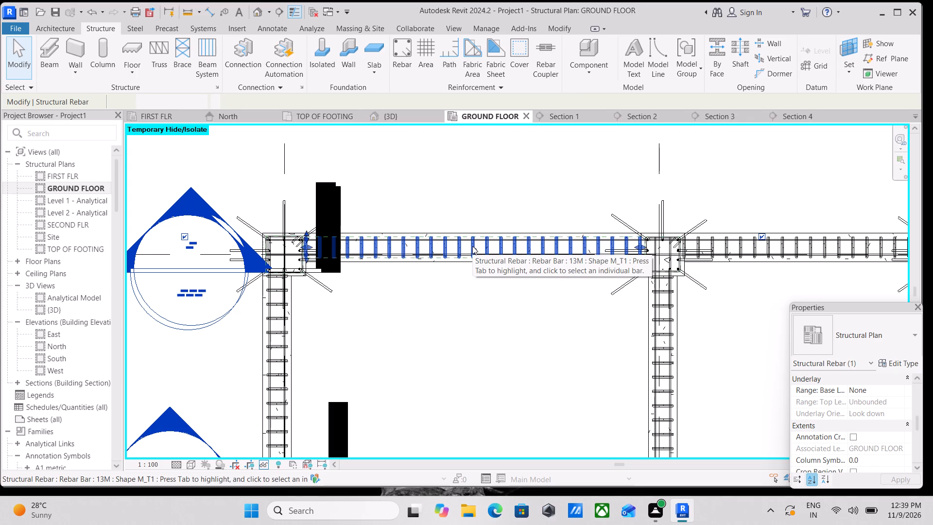
pyautogui.scroll(-2, 472, 246)
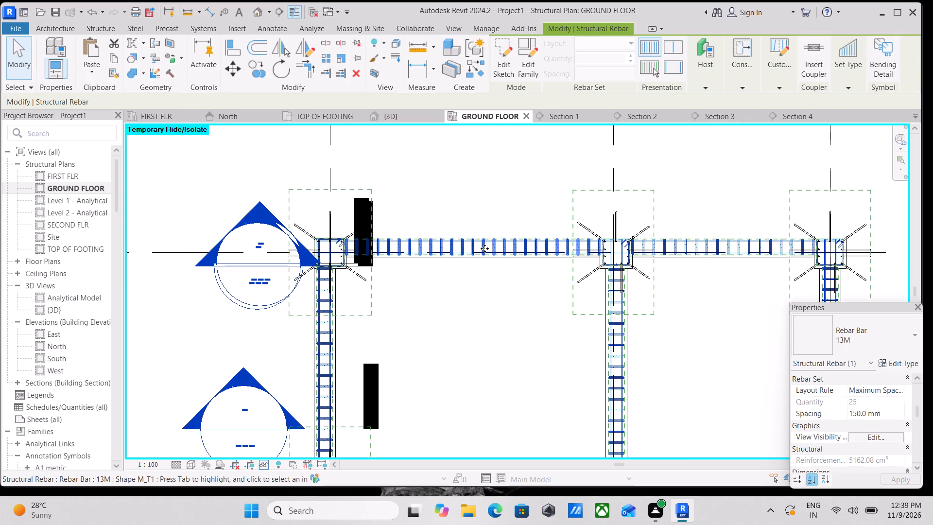
pyautogui.moveTo(489, 299); pyautogui.dragTo(501, 272, button='middle')
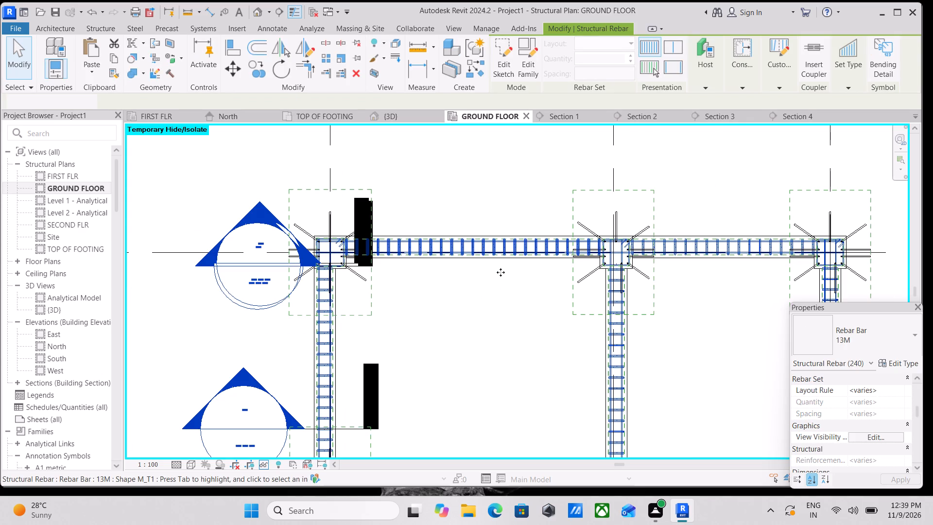
pyautogui.scroll(-2, 500, 293)
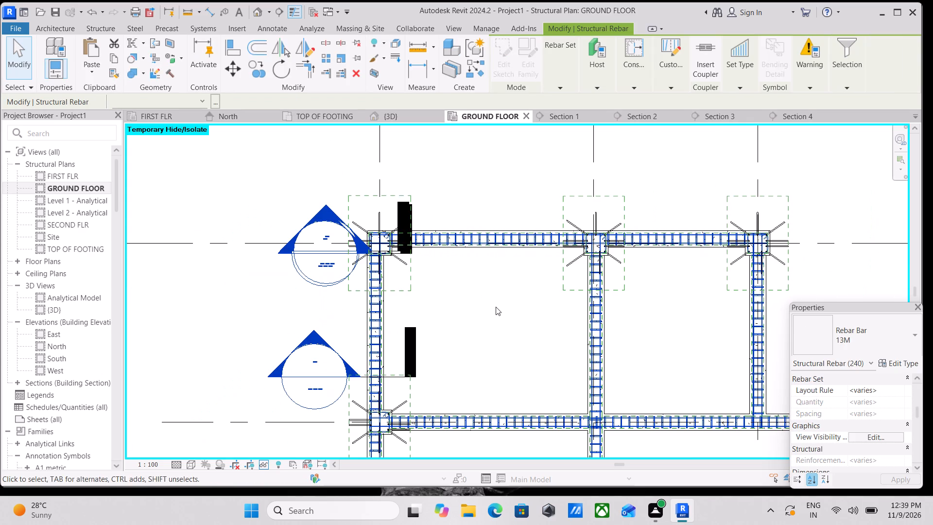
pyautogui.write('HH')
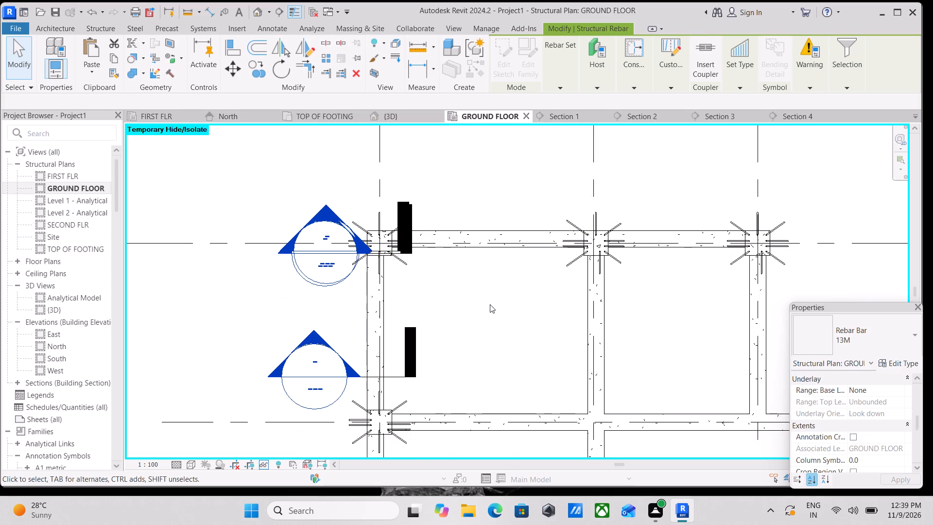
# Select all instances of the 19M rebar from the grid C column's footing dowels and temporarily hide them in the ground-floor plan.
pyautogui.moveTo(453, 306); pyautogui.dragTo(554, 227, button='middle')
pyautogui.moveTo(538, 292); pyautogui.dragTo(557, 248, button='middle')
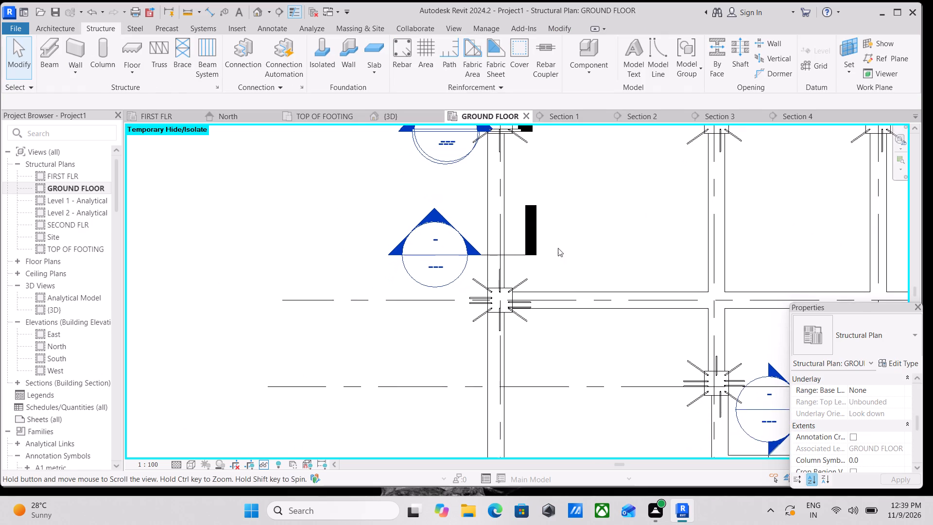
pyautogui.scroll(-1, 582, 303)
pyautogui.moveTo(582, 304); pyautogui.dragTo(460, 254, button='middle')
pyautogui.scroll(7, 603, 307)
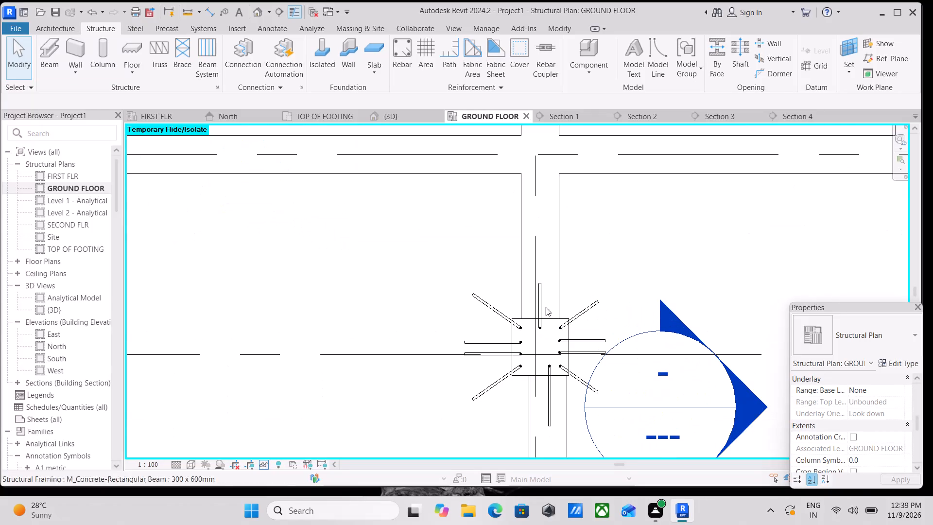
pyautogui.click(541, 306)
pyautogui.write('SA')
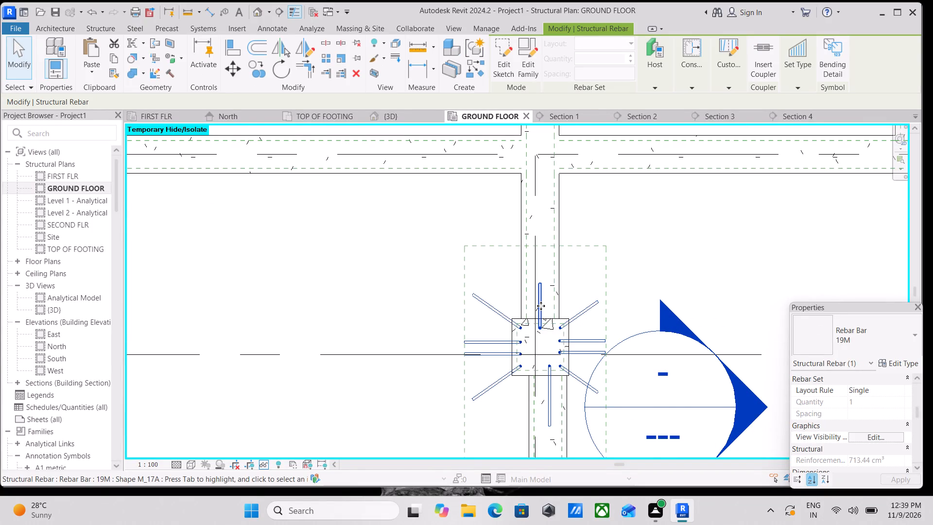
pyautogui.scroll(-2, 459, 307)
pyautogui.scroll(-2, 371, 295)
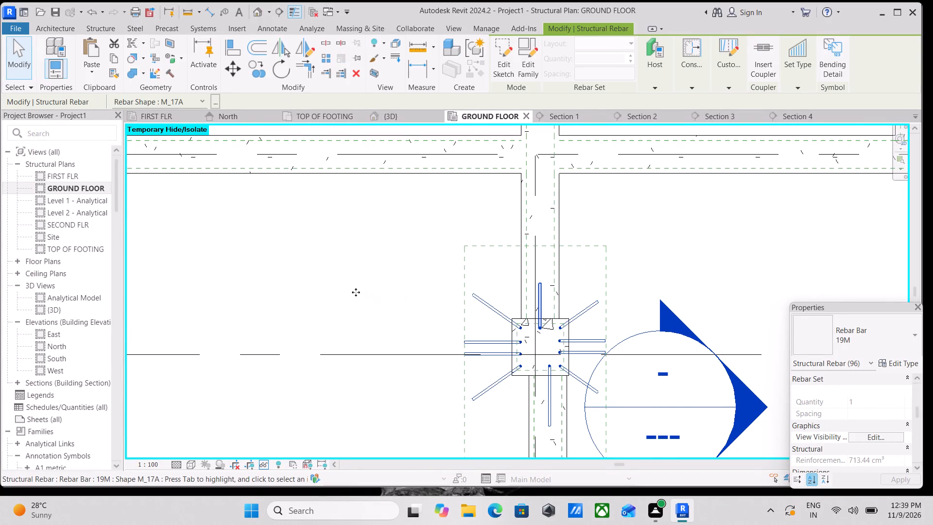
pyautogui.scroll(-3, 354, 293)
pyautogui.moveTo(352, 295); pyautogui.dragTo(405, 353, button='middle')
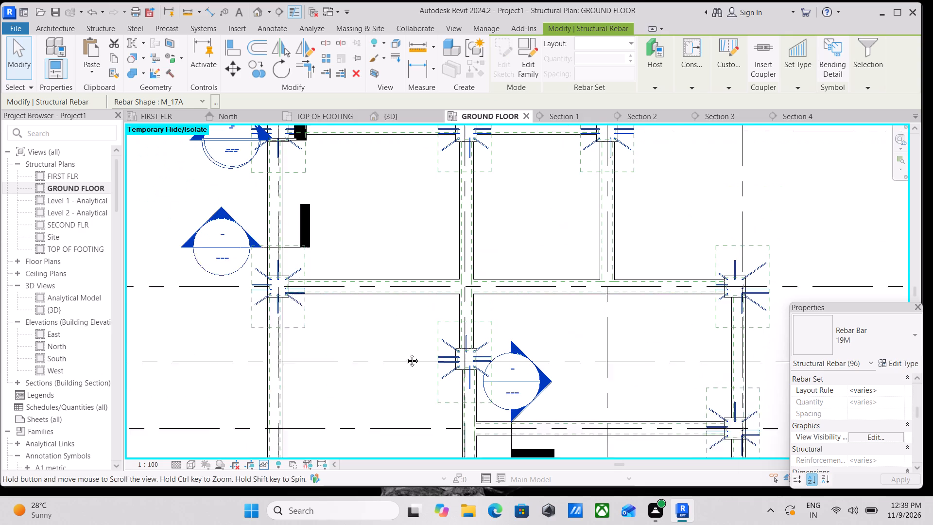
pyautogui.moveTo(405, 353); pyautogui.dragTo(419, 371, button='middle')
pyautogui.write('HH')
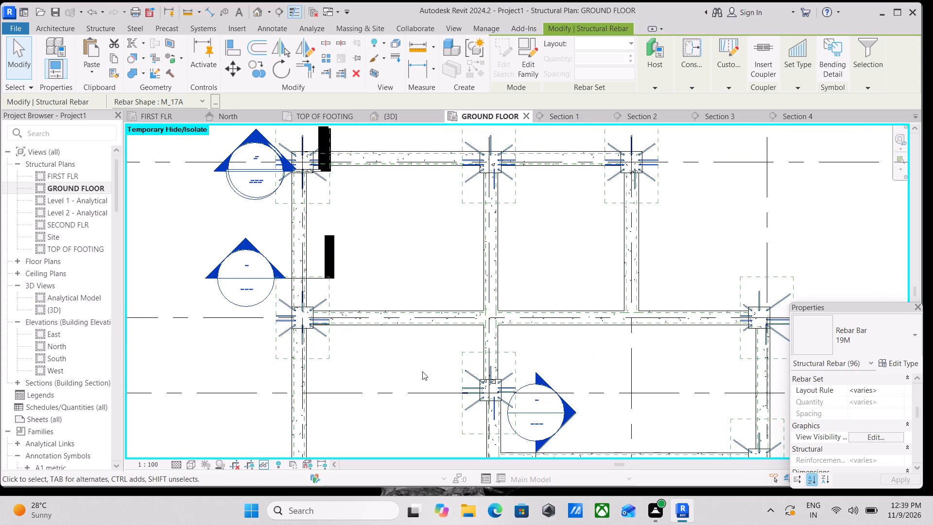
# Select all section markers in the ground-floor plan and temporarily hide them.
pyautogui.moveTo(424, 262); pyautogui.dragTo(460, 286, button='middle')
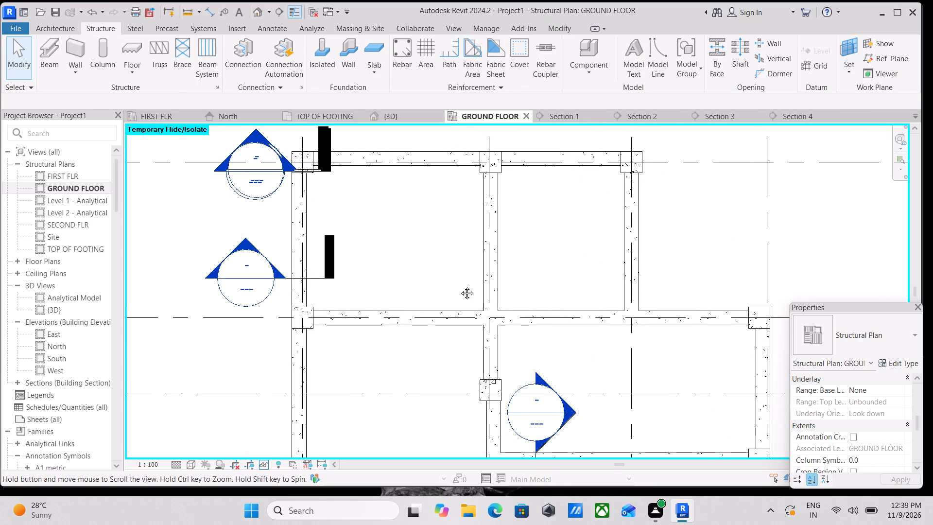
pyautogui.moveTo(460, 286); pyautogui.dragTo(537, 342, button='middle')
pyautogui.scroll(3, 352, 332)
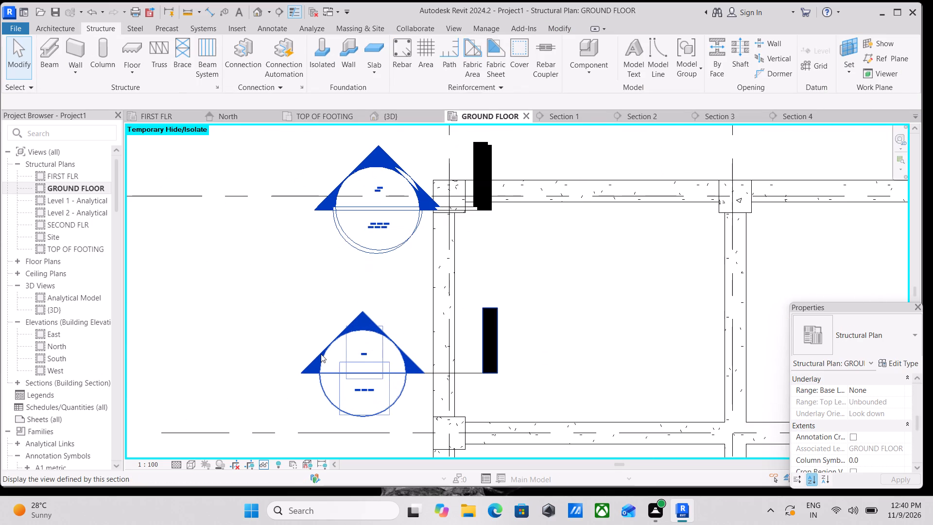
pyautogui.scroll(3, 463, 381)
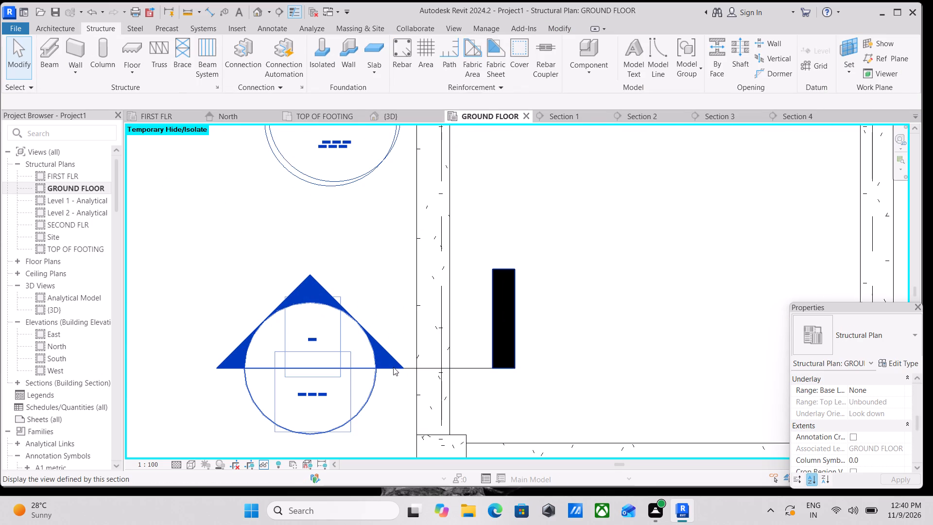
pyautogui.click(393, 367)
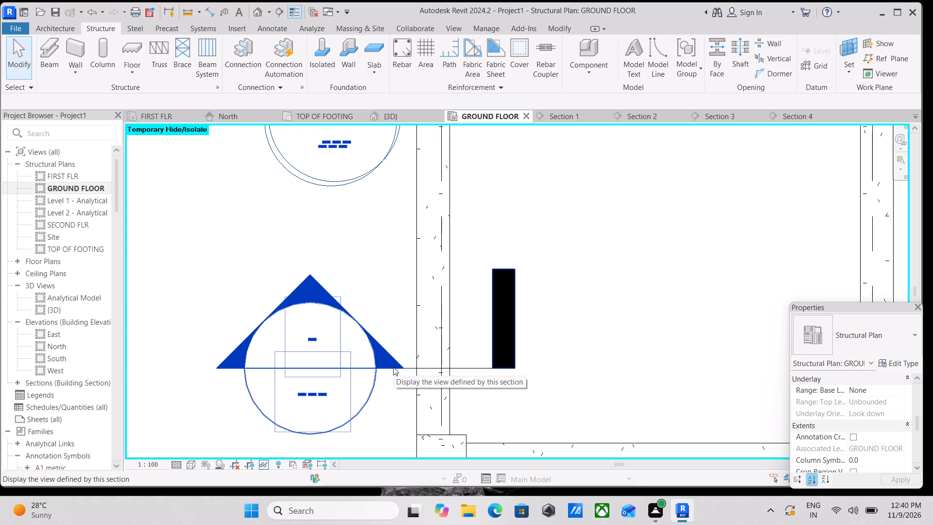
pyautogui.write('HH')
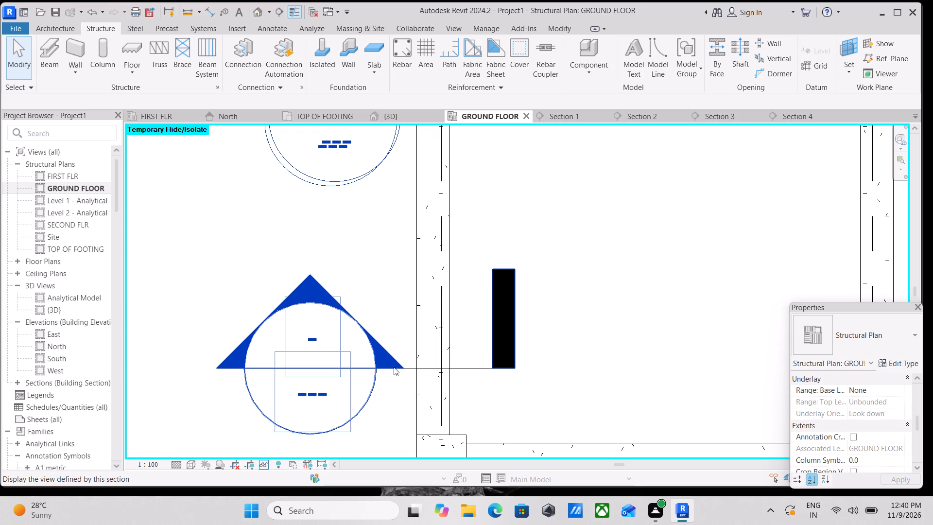
pyautogui.scroll(-3, 394, 367)
pyautogui.click(340, 319)
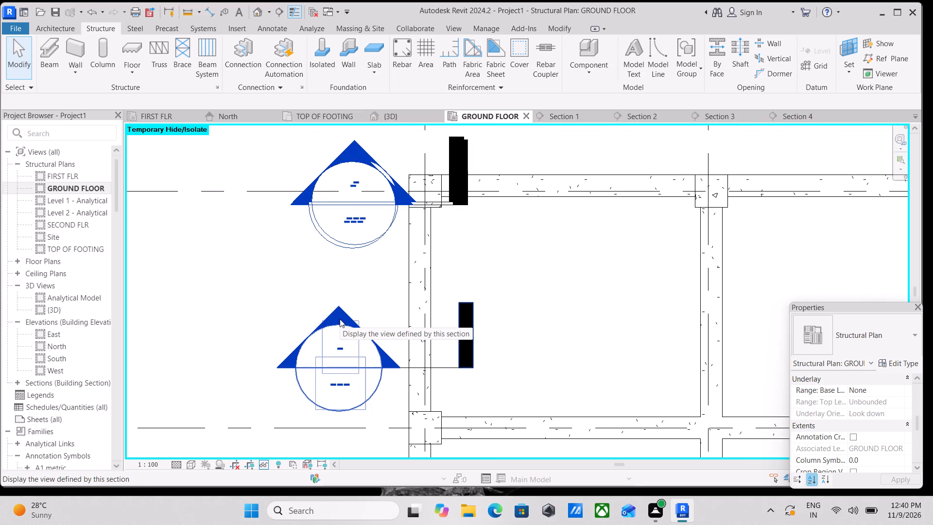
pyautogui.moveTo(388, 398); pyautogui.dragTo(360, 319)
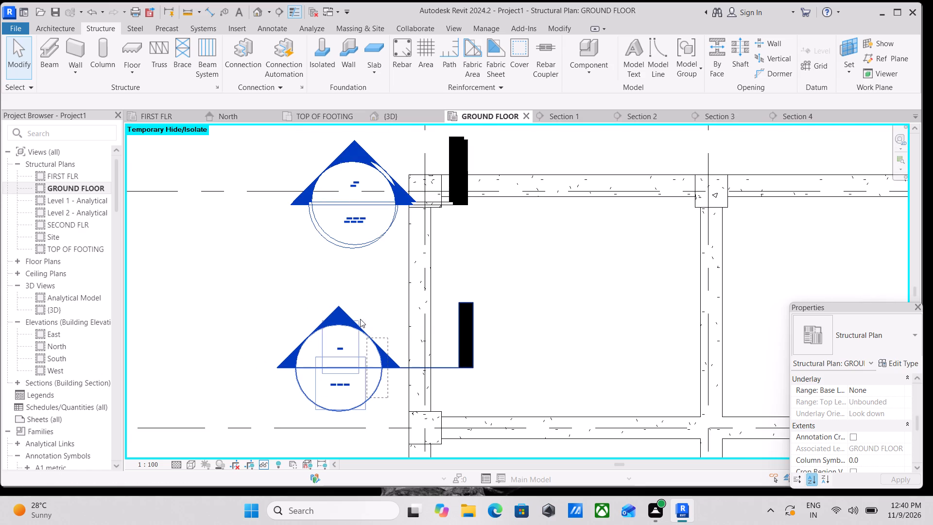
pyautogui.moveTo(360, 319); pyautogui.dragTo(344, 297)
pyautogui.write('SA')
pyautogui.scroll(-3, 345, 297)
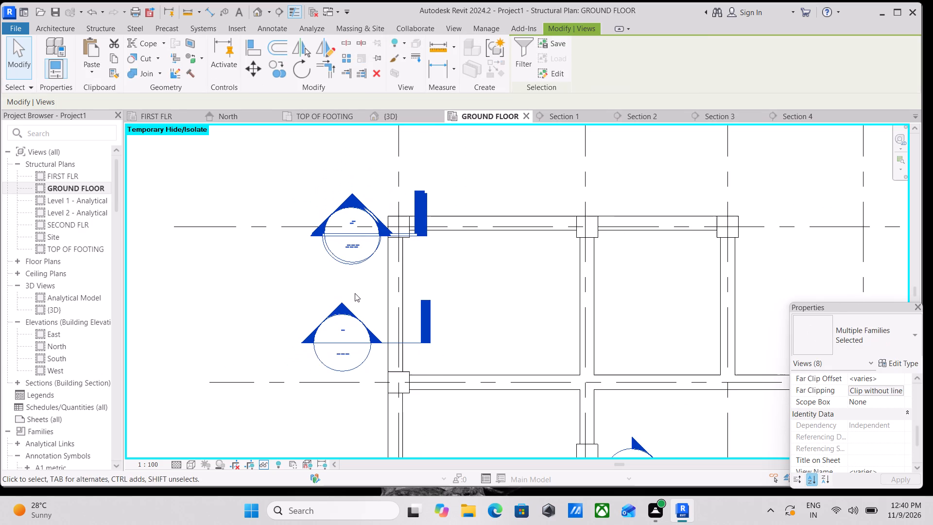
pyautogui.write('HH')
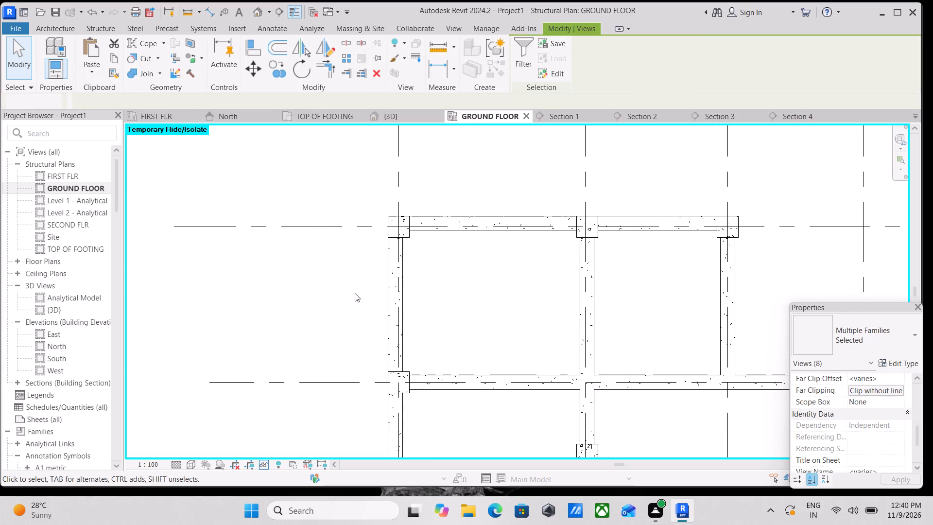
# Start a floor sketch and trace the first bay's boundary down the left beam's inner face, notching 150 by 75 mm around the grid B column.
pyautogui.scroll(-3, 381, 285)
pyautogui.scroll(-2, 473, 298)
pyautogui.moveTo(473, 299); pyautogui.dragTo(535, 189, button='middle')
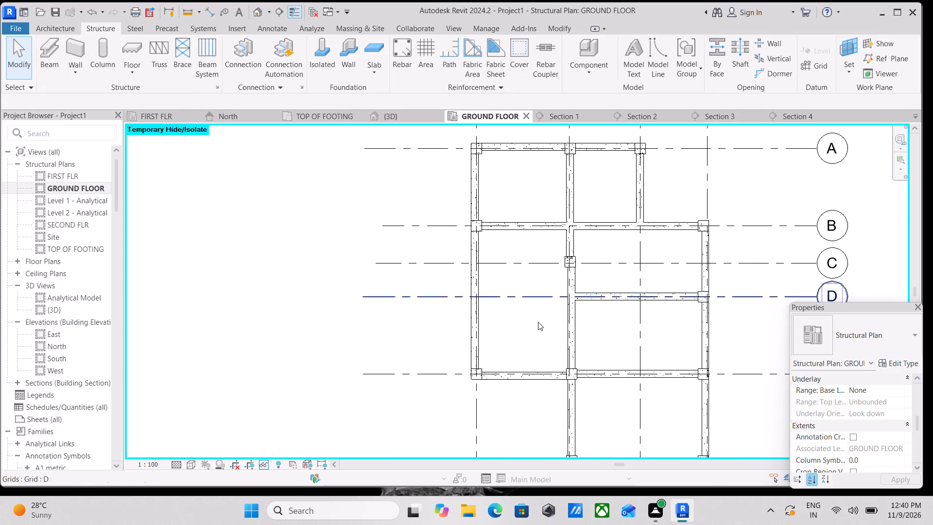
pyautogui.scroll(1, 527, 329)
pyautogui.moveTo(526, 305); pyautogui.dragTo(541, 367, button='middle')
pyautogui.moveTo(527, 323); pyautogui.dragTo(527, 358, button='middle')
pyautogui.scroll(1, 527, 358)
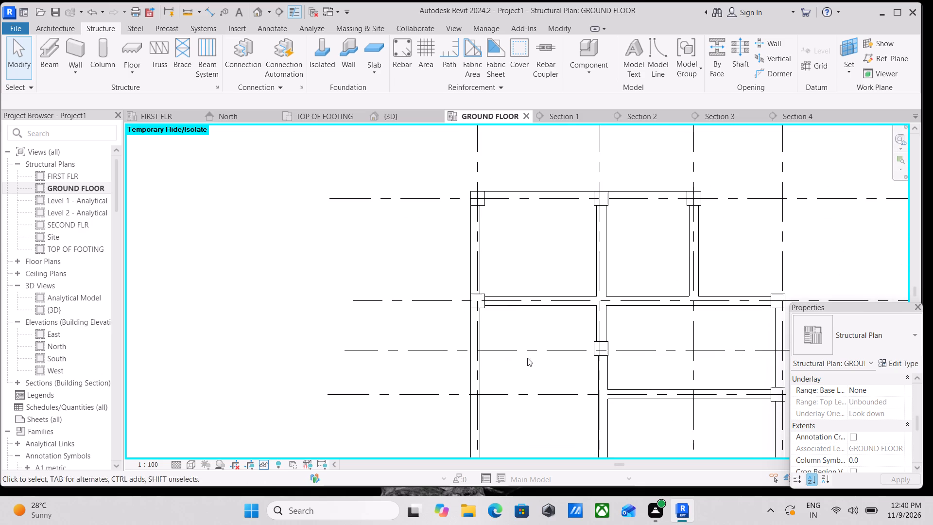
pyautogui.click(131, 69)
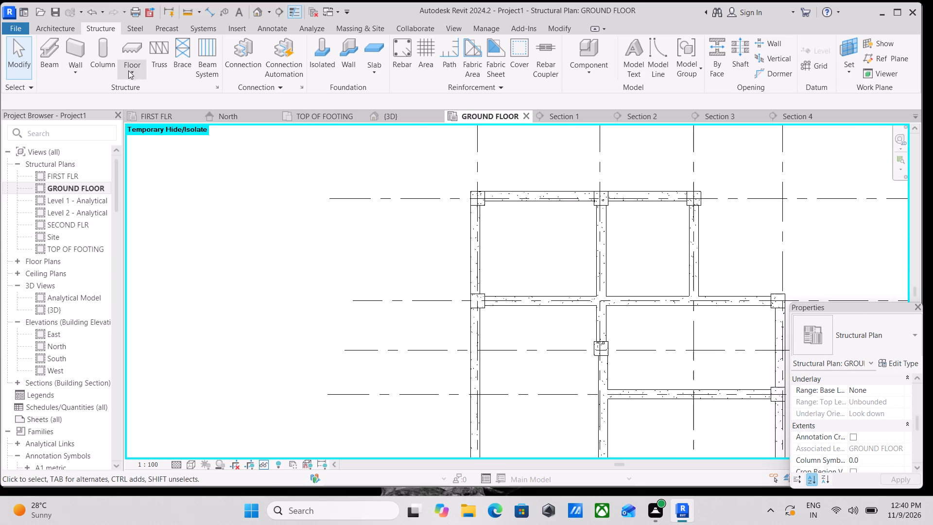
pyautogui.click(171, 114)
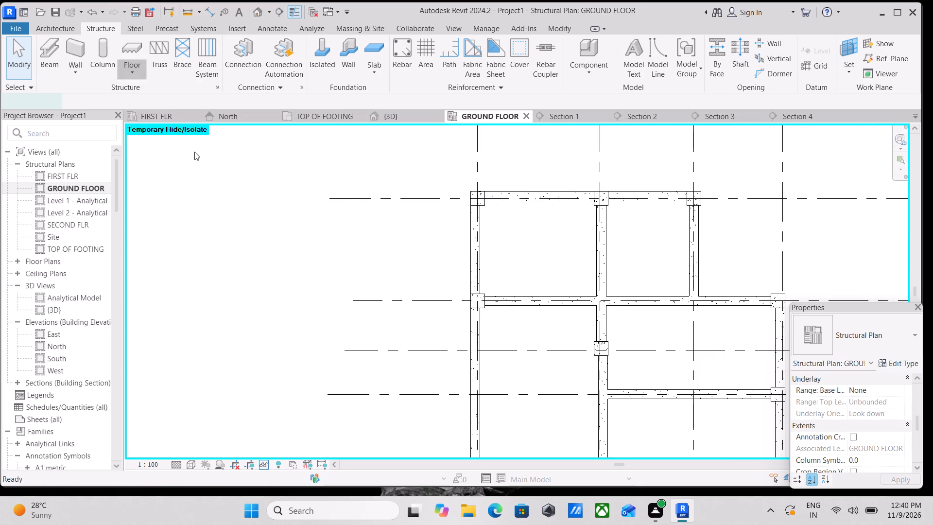
pyautogui.scroll(4, 521, 250)
pyautogui.moveTo(487, 191); pyautogui.dragTo(487, 282, button='middle')
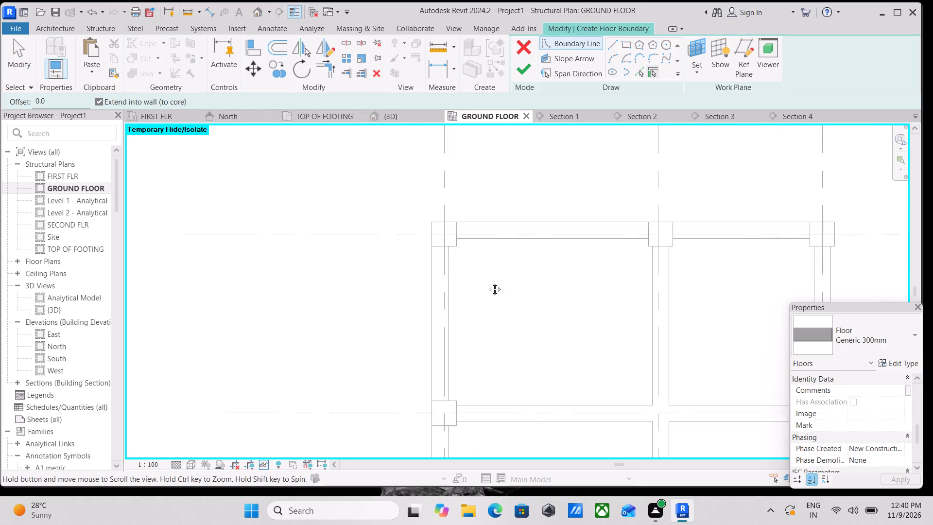
pyautogui.moveTo(487, 282); pyautogui.dragTo(484, 305, button='middle')
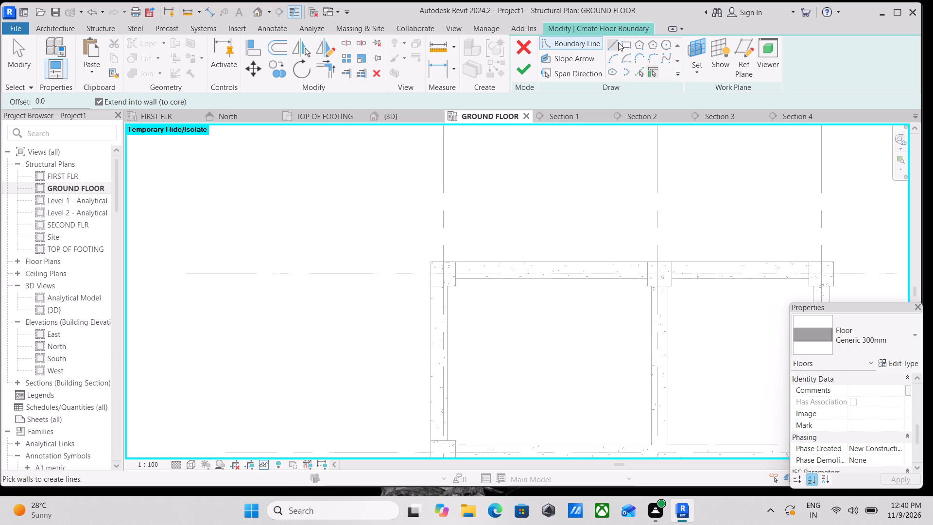
pyautogui.click(615, 42)
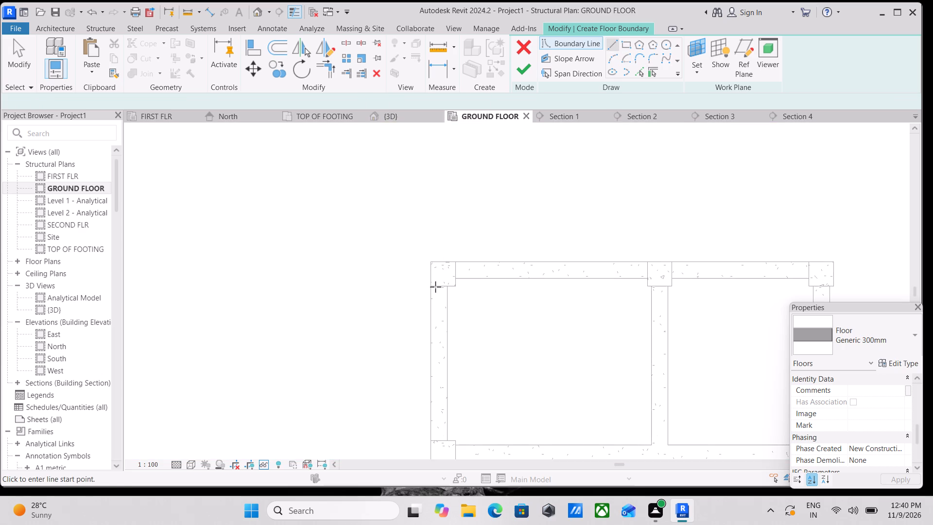
pyautogui.scroll(7, 434, 287)
pyautogui.click(452, 284)
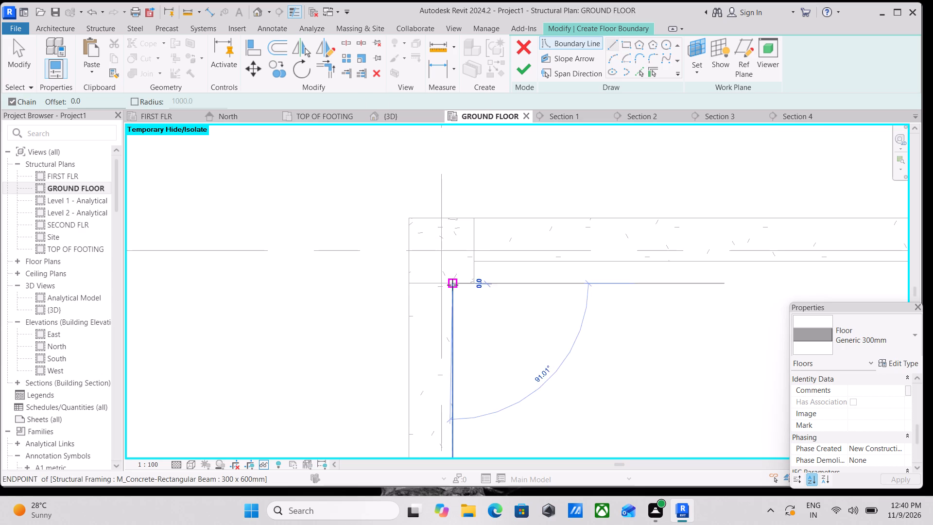
pyautogui.scroll(-2, 447, 386)
pyautogui.moveTo(447, 386); pyautogui.dragTo(410, 200, button='middle')
pyautogui.scroll(-3, 421, 335)
pyautogui.moveTo(421, 335); pyautogui.dragTo(401, 235, button='middle')
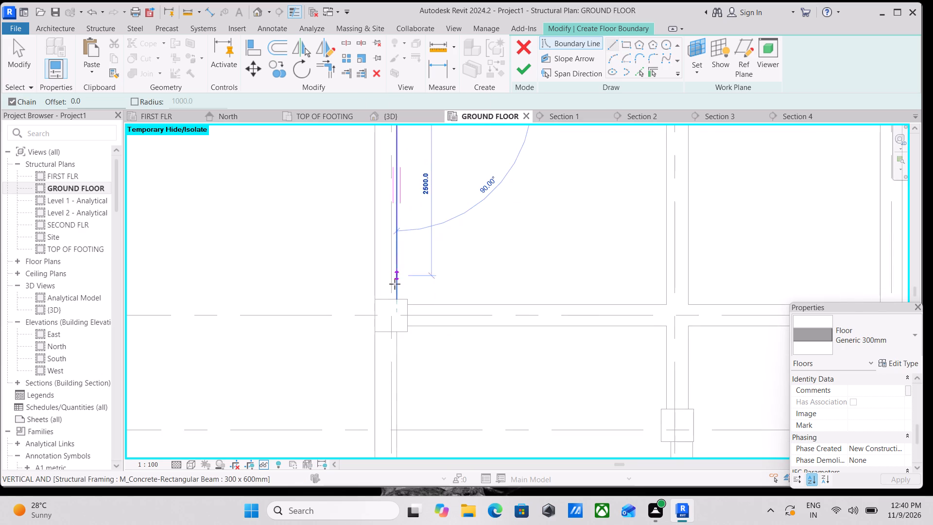
pyautogui.scroll(3, 396, 297)
pyautogui.click(397, 297)
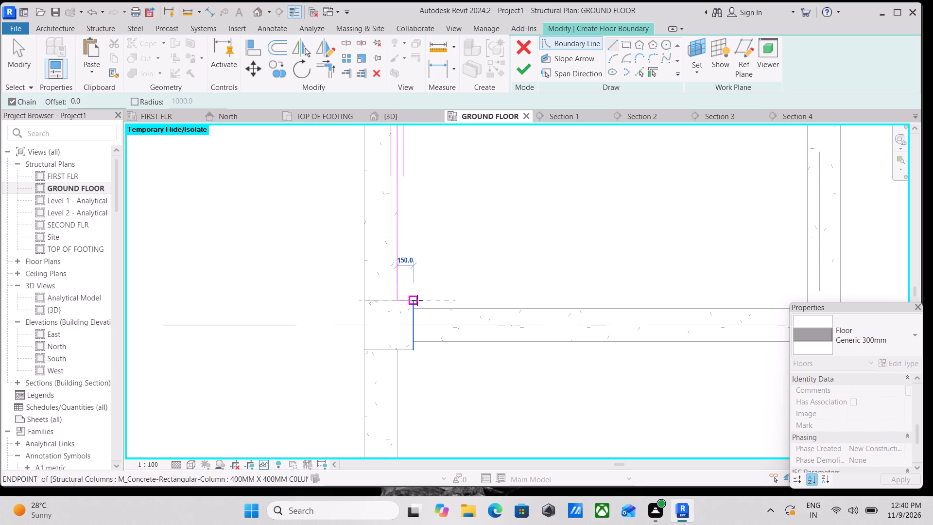
pyautogui.click(413, 300)
pyautogui.scroll(2, 414, 310)
pyautogui.click(414, 310)
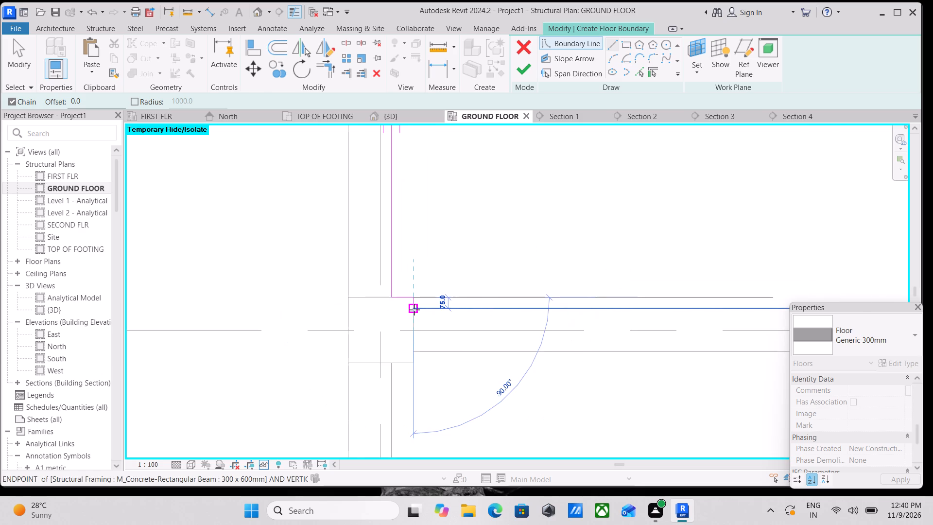
# Continue the first bay's boundary along the grid B beam, up the middle beam's near face and around the middle grid A column's corner.
pyautogui.moveTo(541, 296); pyautogui.dragTo(323, 303, button='middle')
pyautogui.scroll(-3, 597, 328)
pyautogui.moveTo(595, 328); pyautogui.dragTo(522, 336, button='middle')
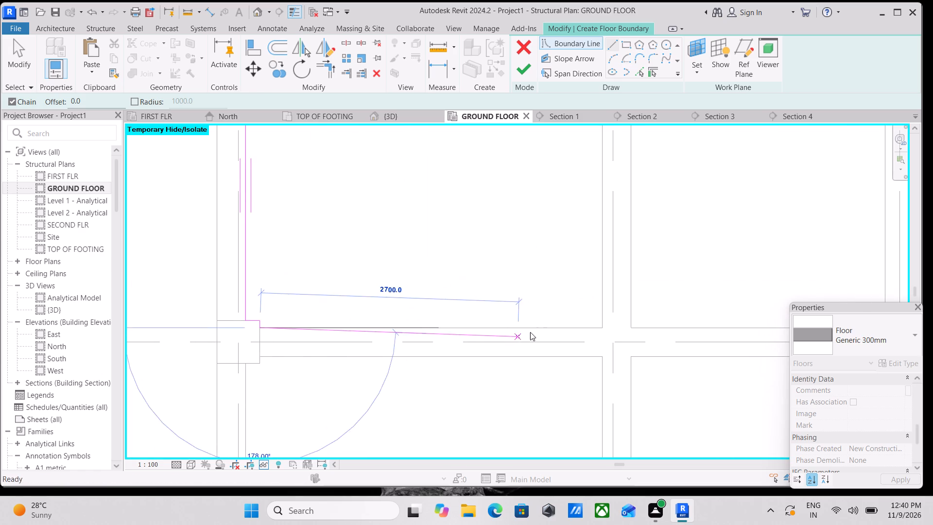
pyautogui.click(607, 329)
pyautogui.moveTo(594, 237); pyautogui.dragTo(612, 413, button='middle')
pyautogui.scroll(-1, 594, 237)
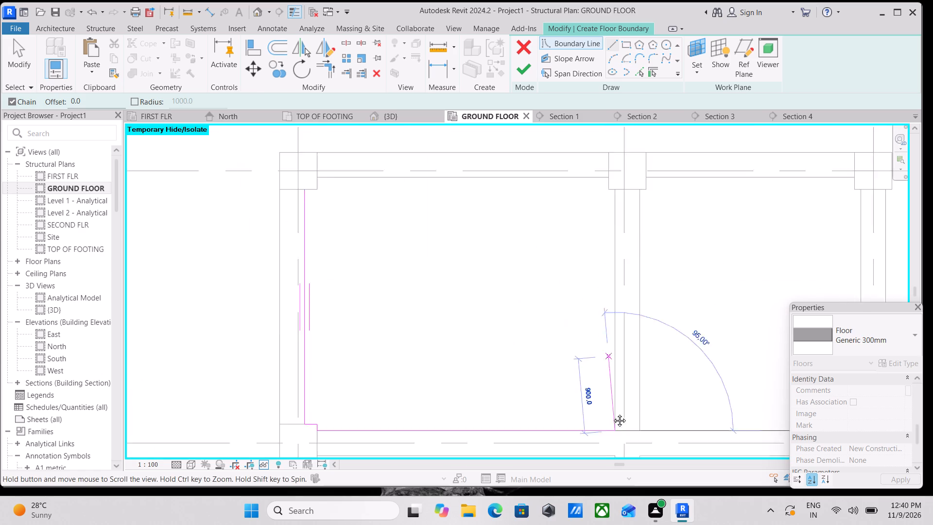
pyautogui.moveTo(612, 413); pyautogui.dragTo(613, 418, button='middle')
pyautogui.click(618, 256)
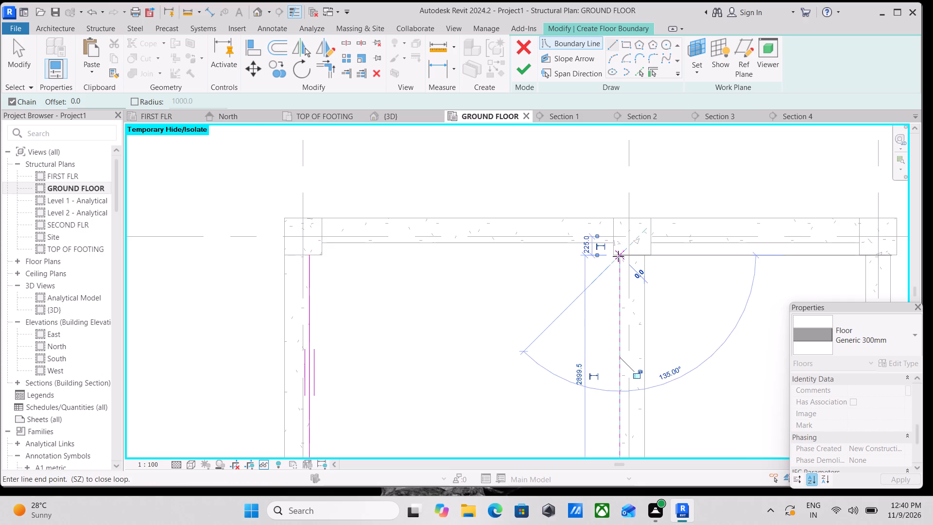
pyautogui.scroll(8, 618, 256)
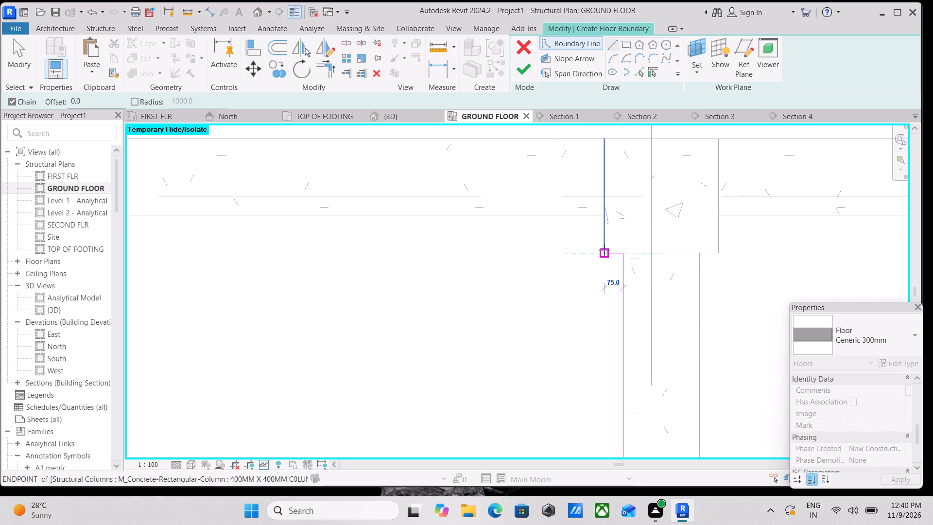
pyautogui.click(604, 250)
pyautogui.moveTo(603, 217); pyautogui.dragTo(605, 278, button='middle')
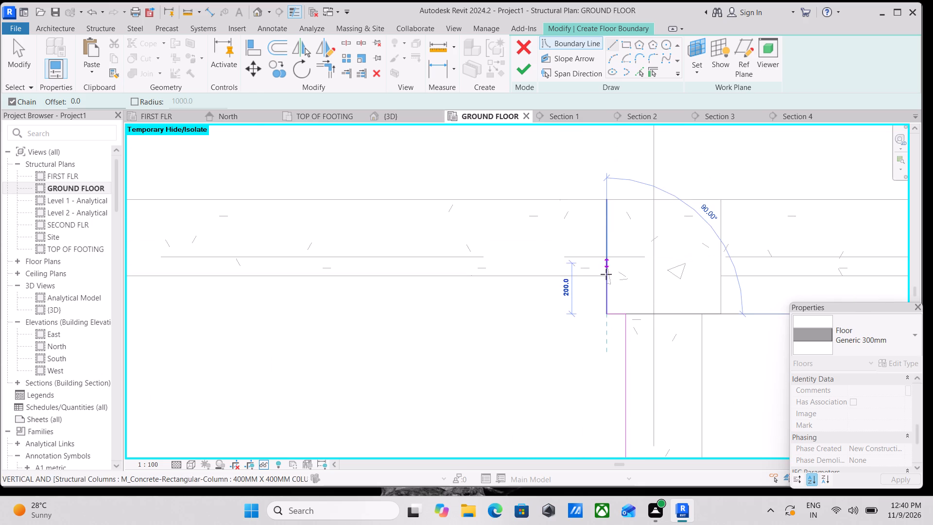
pyautogui.click(606, 275)
# Run the boundary 3510 mm along the grid A beam's inner face and close the loop with a 150 mm square notch at the corner column.
pyautogui.scroll(-3, 446, 271)
pyautogui.moveTo(446, 271); pyautogui.dragTo(687, 268, button='middle')
pyautogui.scroll(-3, 426, 299)
pyautogui.moveTo(426, 299); pyautogui.dragTo(569, 294, button='middle')
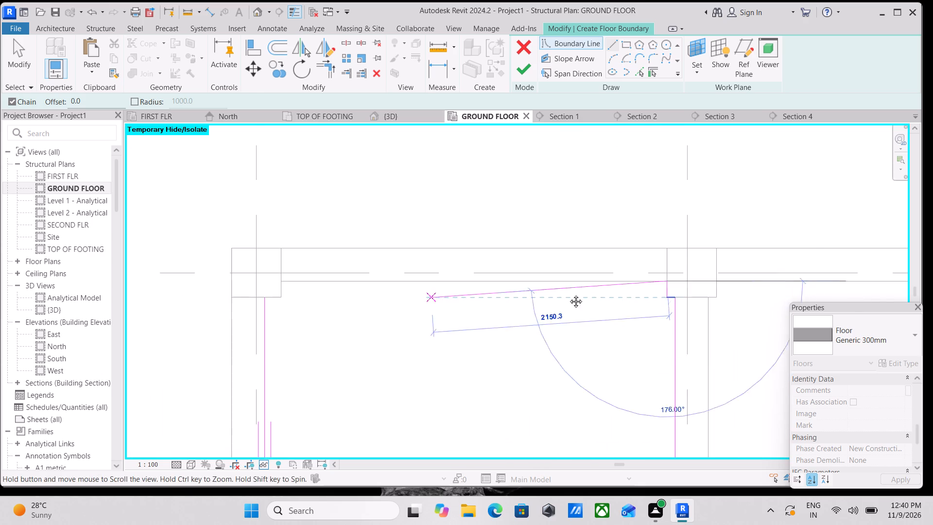
pyautogui.moveTo(569, 294); pyautogui.dragTo(576, 290, button='middle')
pyautogui.scroll(3, 444, 276)
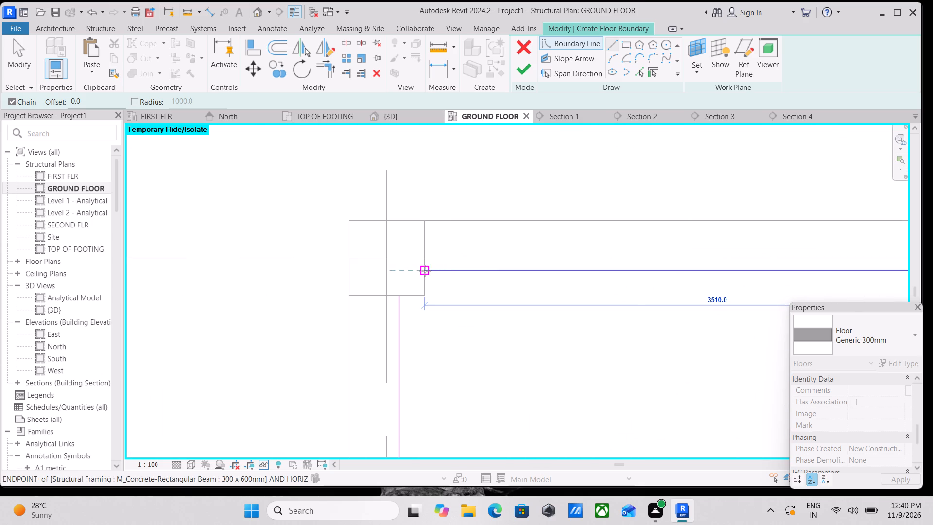
pyautogui.click(424, 271)
pyautogui.click(425, 296)
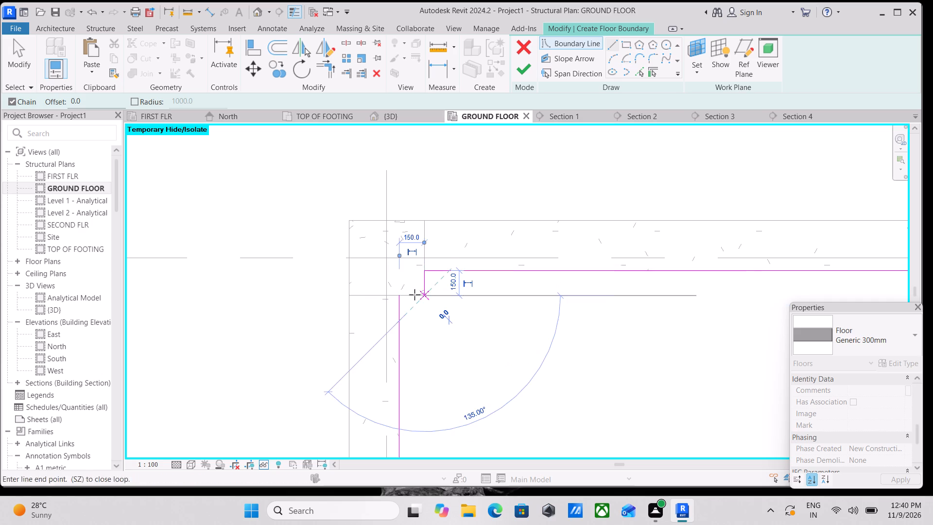
pyautogui.click(403, 295)
pyautogui.press('Escape')
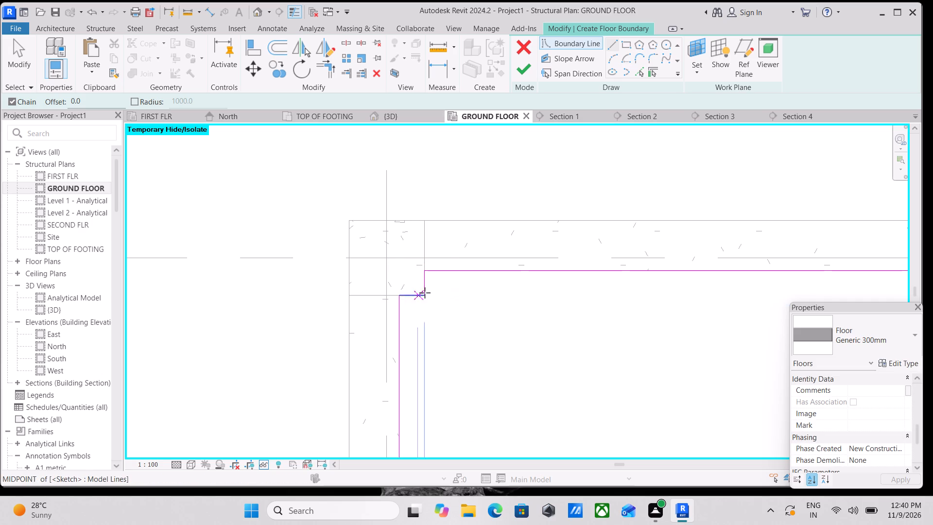
# Draw a 2660 mm boundary line for the second bay along the grid B beam's inner face, between the two vertical beams.
pyautogui.scroll(-3, 428, 293)
pyautogui.scroll(-8, 518, 292)
pyautogui.moveTo(551, 305); pyautogui.dragTo(308, 269, button='middle')
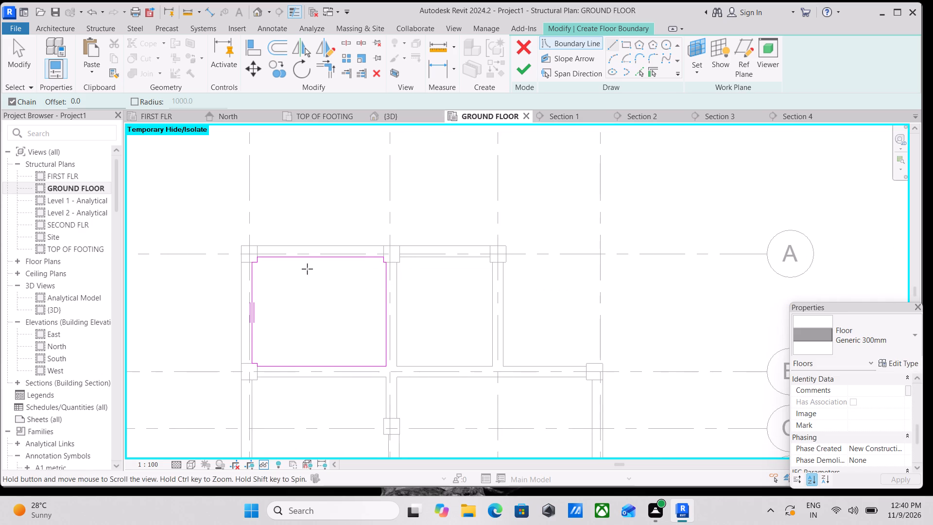
pyautogui.scroll(8, 410, 361)
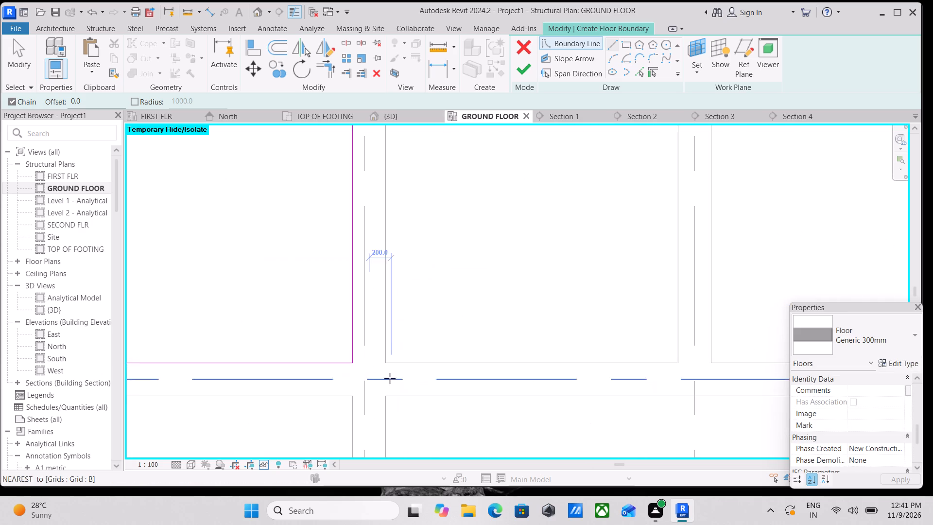
pyautogui.scroll(4, 394, 367)
pyautogui.click(382, 361)
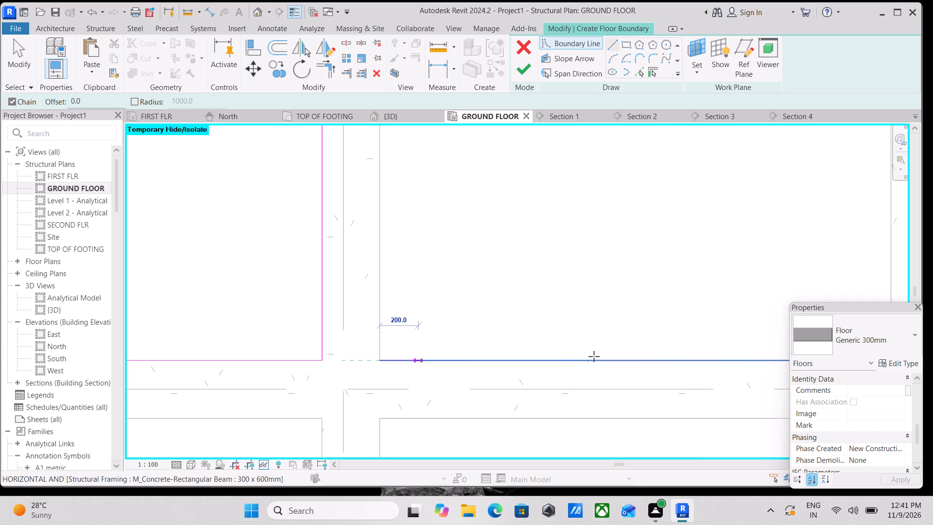
pyautogui.moveTo(594, 356); pyautogui.dragTo(380, 354, button='middle')
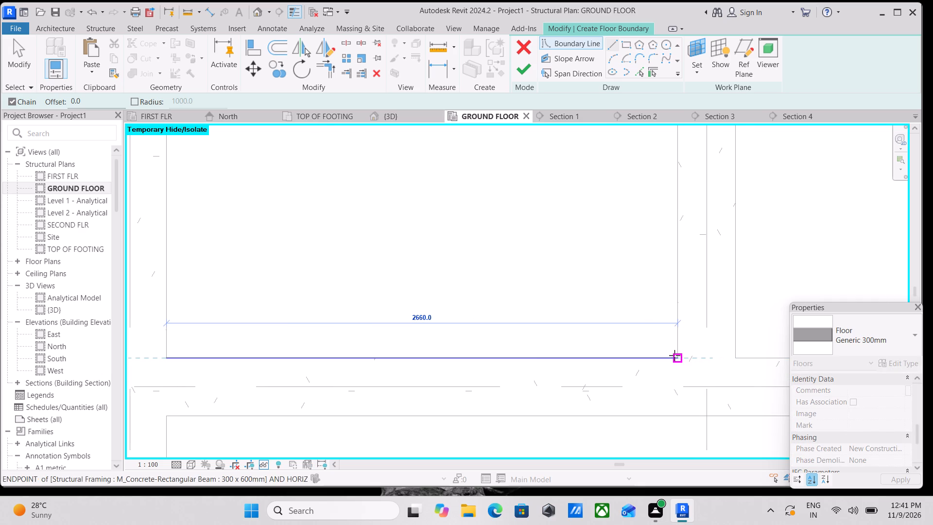
pyautogui.click(674, 355)
# Extend the second bay's boundary up the right-hand beam's inner face and around the grid A end column's inner corner to the beam face.
pyautogui.scroll(-2, 662, 262)
pyautogui.moveTo(662, 262); pyautogui.dragTo(691, 420, button='middle')
pyautogui.scroll(-2, 689, 298)
pyautogui.moveTo(689, 298); pyautogui.dragTo(687, 351, button='middle')
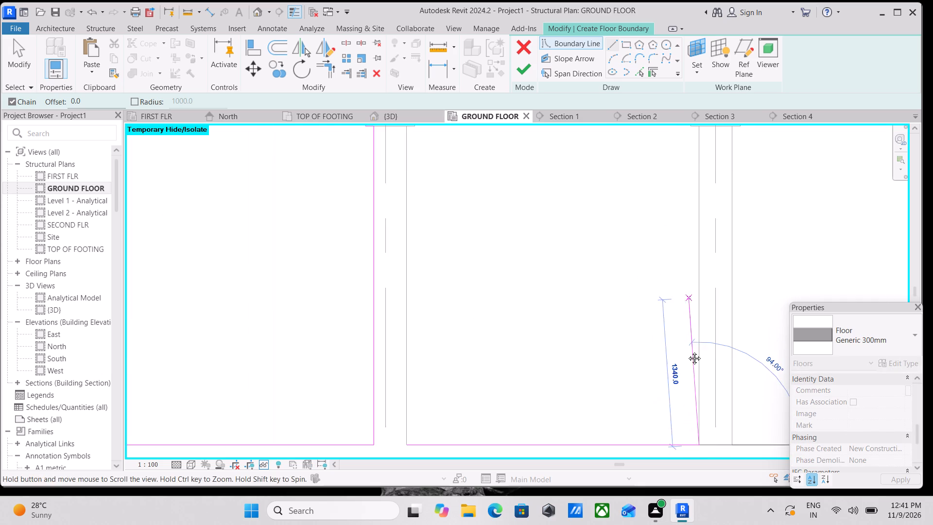
pyautogui.moveTo(687, 351); pyautogui.dragTo(574, 520, button='middle')
pyautogui.scroll(-1, 589, 511)
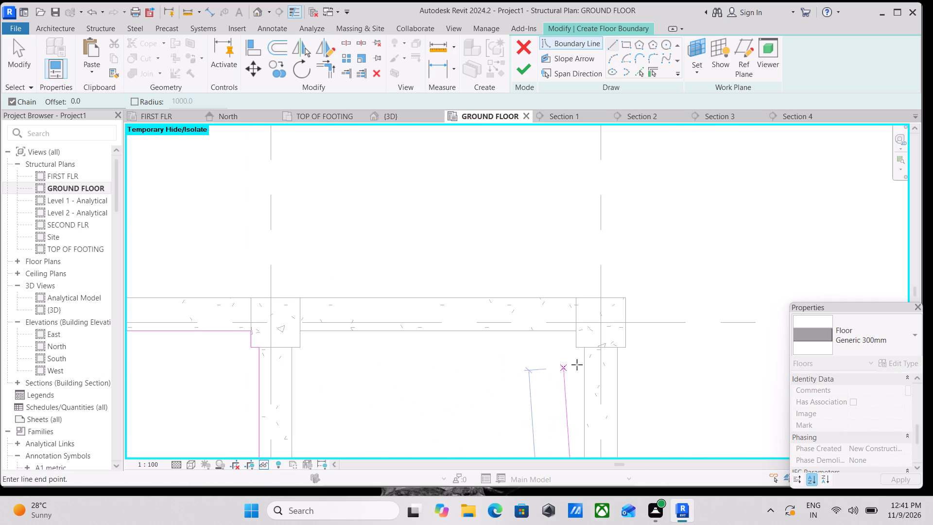
pyautogui.scroll(5, 590, 355)
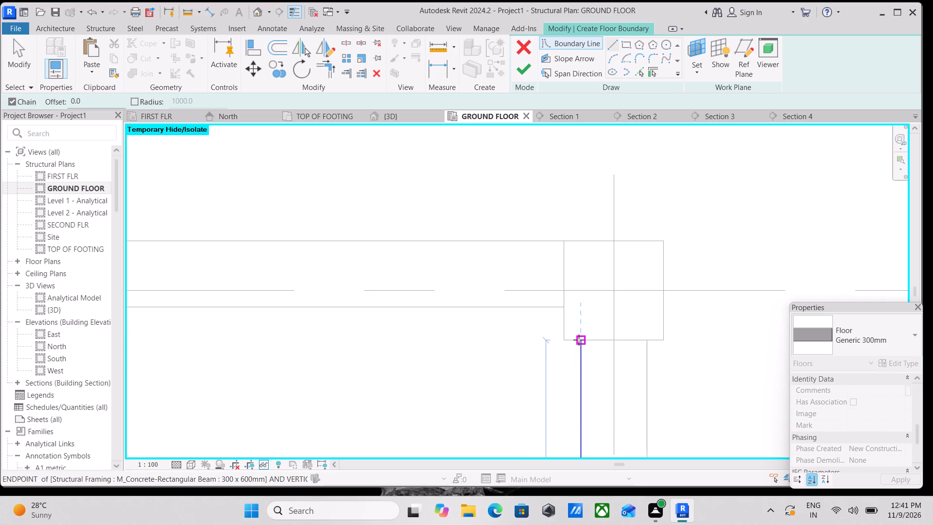
pyautogui.click(580, 339)
pyautogui.click(569, 339)
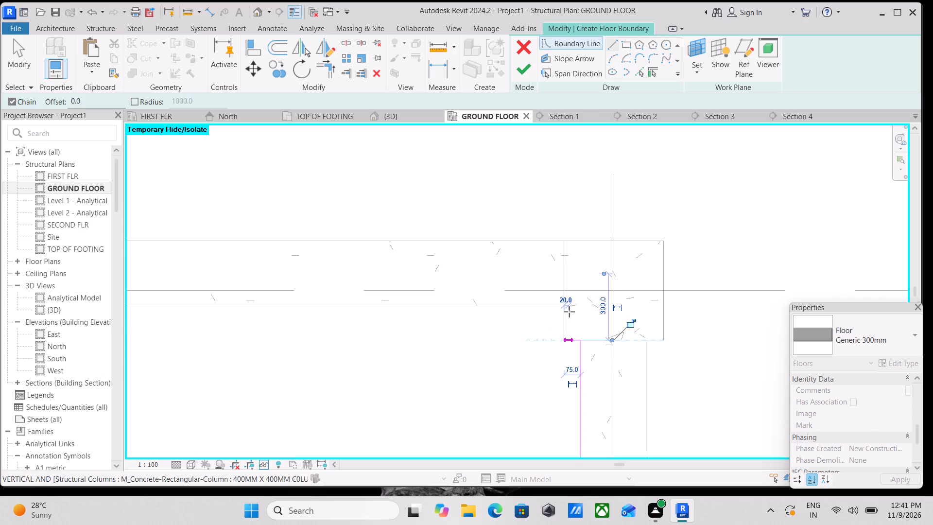
pyautogui.click(566, 309)
# Run the boundary 2510 mm along the grid A beam's inner face, then 150 mm down and around the middle column's corner to the middle beam.
pyautogui.scroll(-2, 365, 342)
pyautogui.moveTo(365, 342); pyautogui.dragTo(609, 320, button='middle')
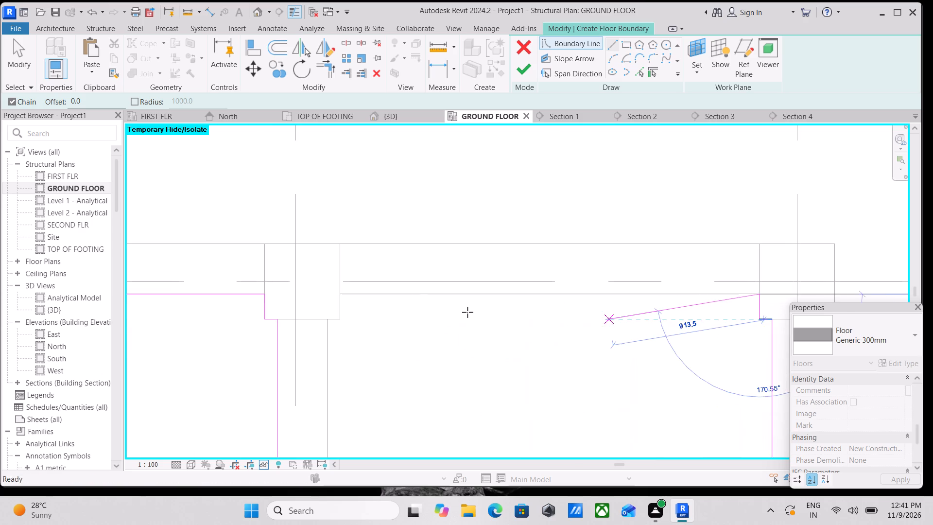
pyautogui.click(339, 293)
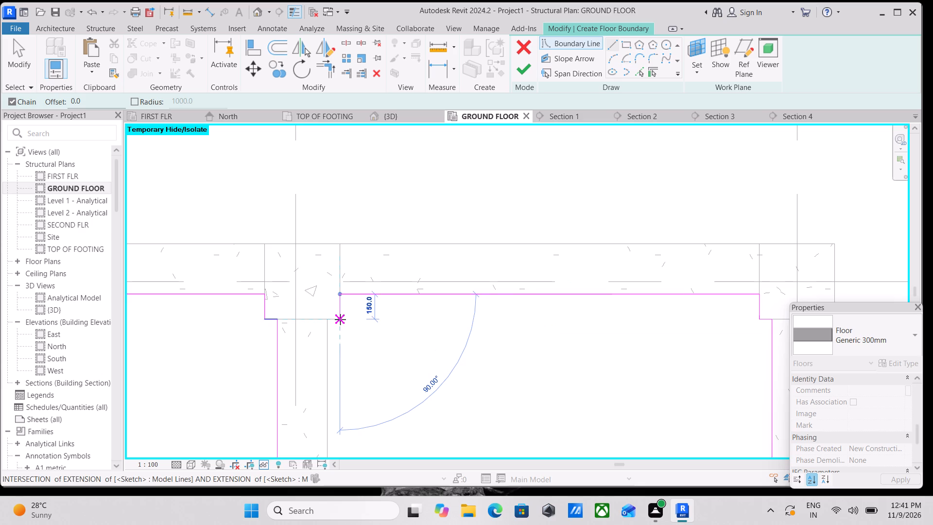
pyautogui.scroll(8, 340, 319)
pyautogui.click(338, 316)
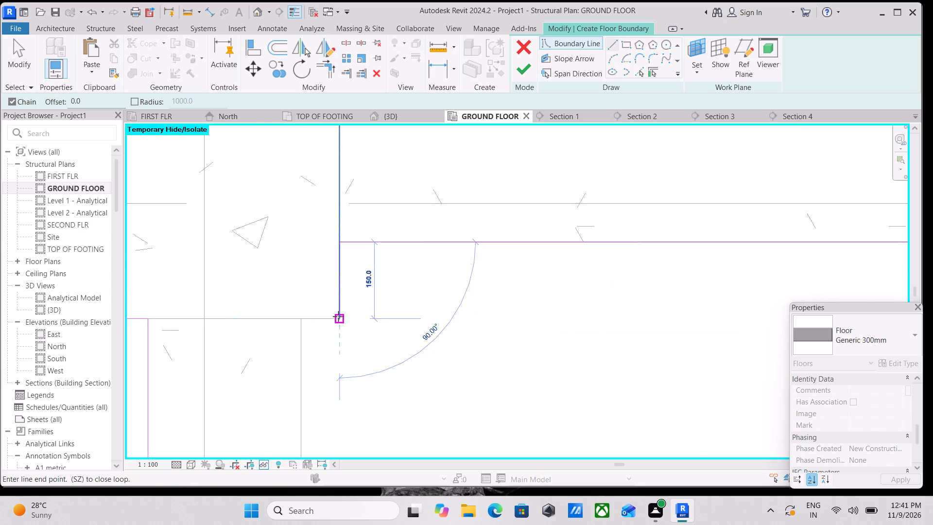
pyautogui.click(302, 320)
# Close the second bay's boundary loop down the middle beam's face to the starting corner at the grid B beam.
pyautogui.scroll(-5, 304, 375)
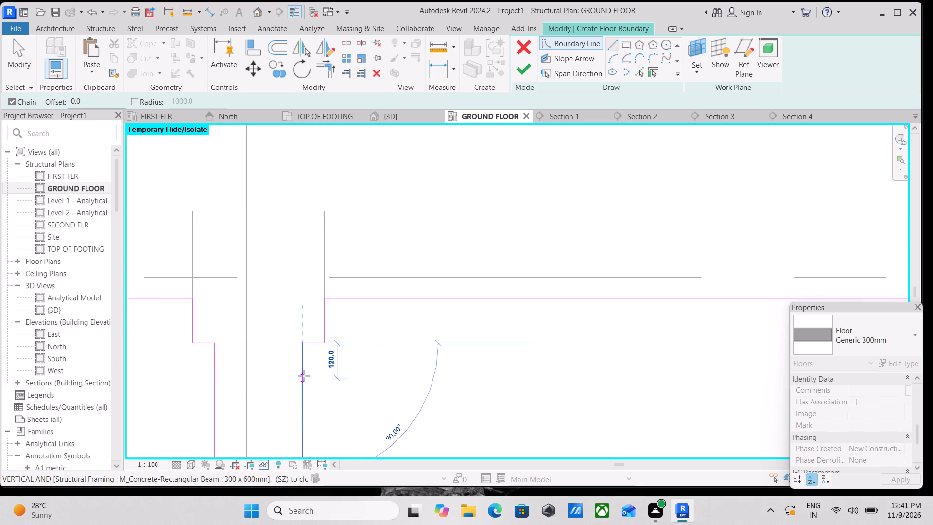
pyautogui.scroll(-1, 304, 376)
pyautogui.moveTo(304, 376); pyautogui.dragTo(320, 247, button='middle')
pyautogui.scroll(-3, 293, 402)
pyautogui.moveTo(297, 397); pyautogui.dragTo(346, 230, button='middle')
pyautogui.scroll(-3, 355, 335)
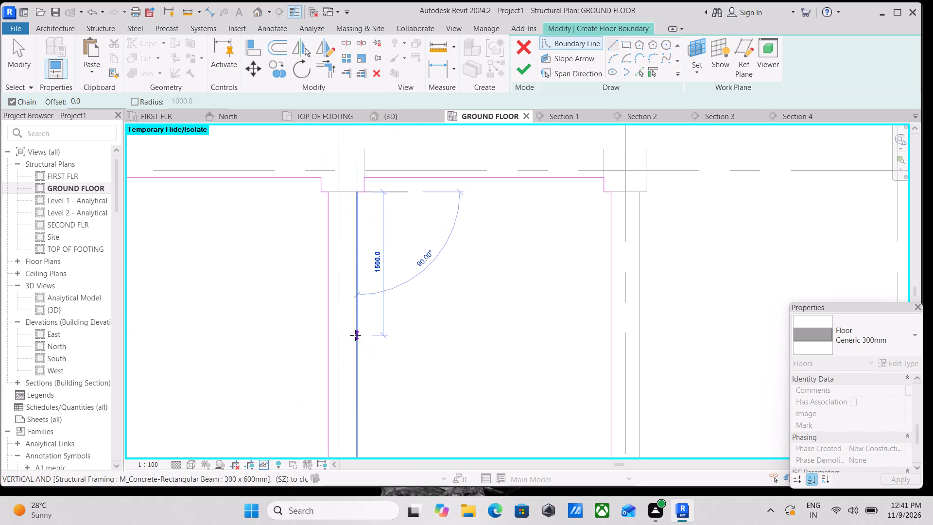
pyautogui.moveTo(355, 335); pyautogui.dragTo(362, 267, button='middle')
pyautogui.click(367, 404)
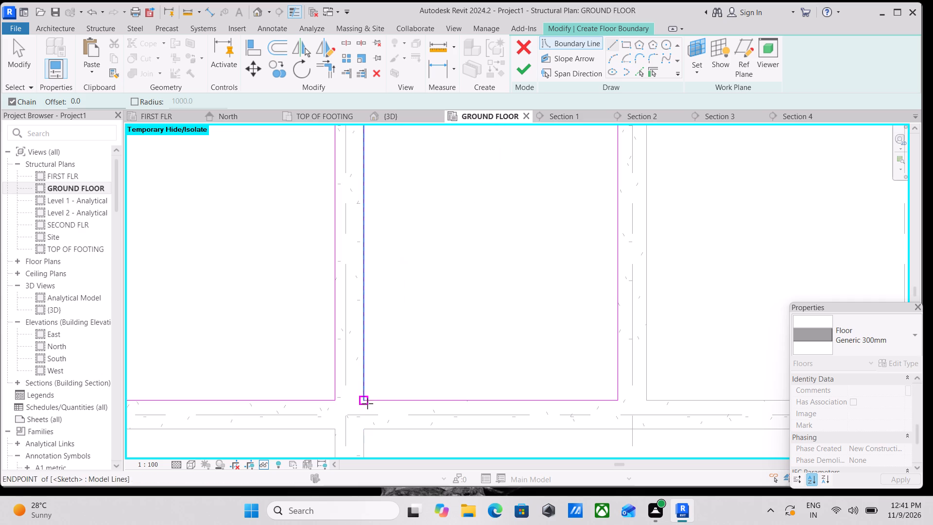
pyautogui.press('Escape')
pyautogui.scroll(-7, 405, 302)
pyautogui.scroll(-3, 411, 347)
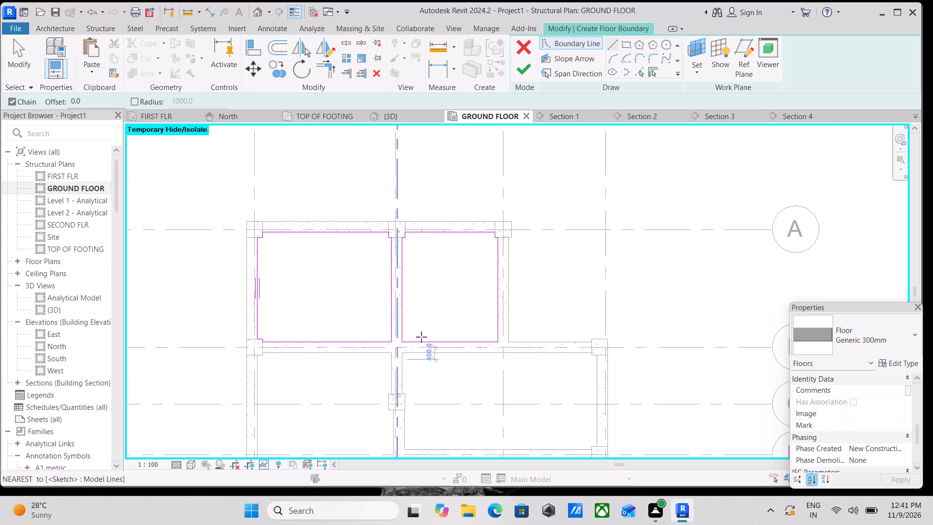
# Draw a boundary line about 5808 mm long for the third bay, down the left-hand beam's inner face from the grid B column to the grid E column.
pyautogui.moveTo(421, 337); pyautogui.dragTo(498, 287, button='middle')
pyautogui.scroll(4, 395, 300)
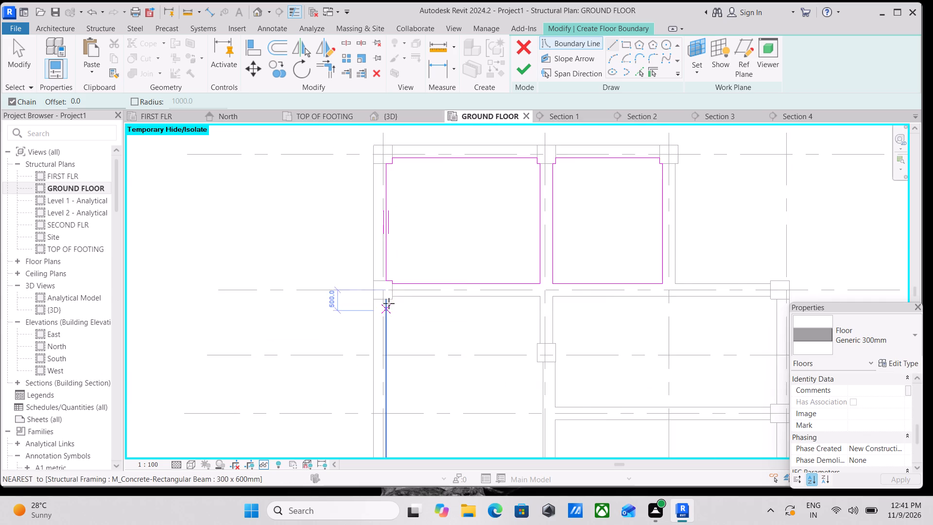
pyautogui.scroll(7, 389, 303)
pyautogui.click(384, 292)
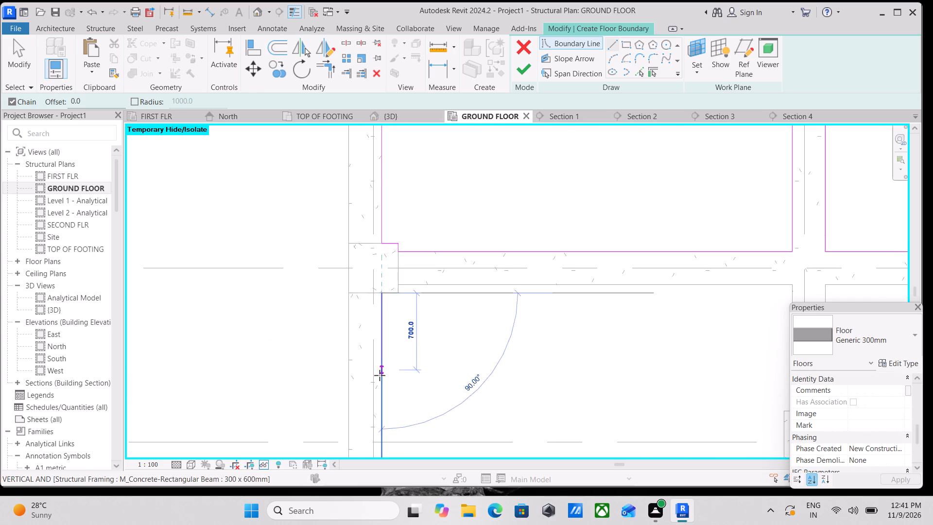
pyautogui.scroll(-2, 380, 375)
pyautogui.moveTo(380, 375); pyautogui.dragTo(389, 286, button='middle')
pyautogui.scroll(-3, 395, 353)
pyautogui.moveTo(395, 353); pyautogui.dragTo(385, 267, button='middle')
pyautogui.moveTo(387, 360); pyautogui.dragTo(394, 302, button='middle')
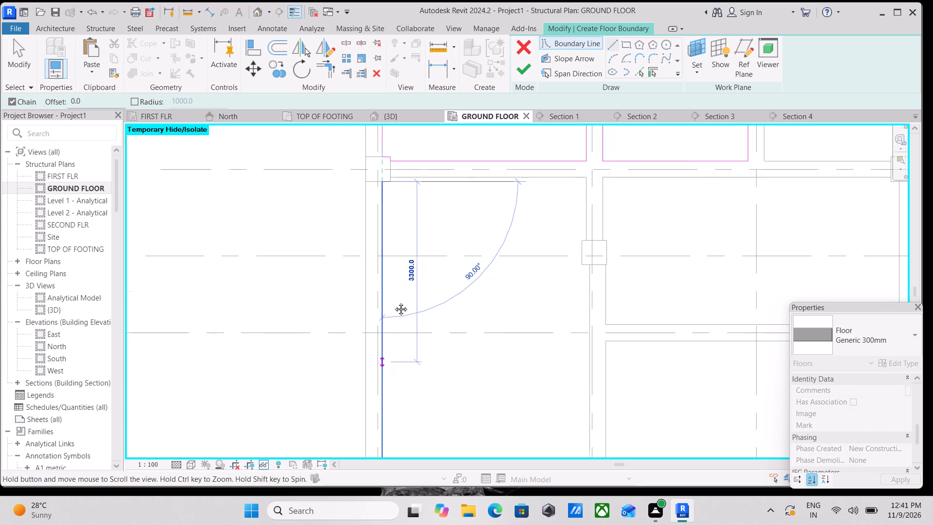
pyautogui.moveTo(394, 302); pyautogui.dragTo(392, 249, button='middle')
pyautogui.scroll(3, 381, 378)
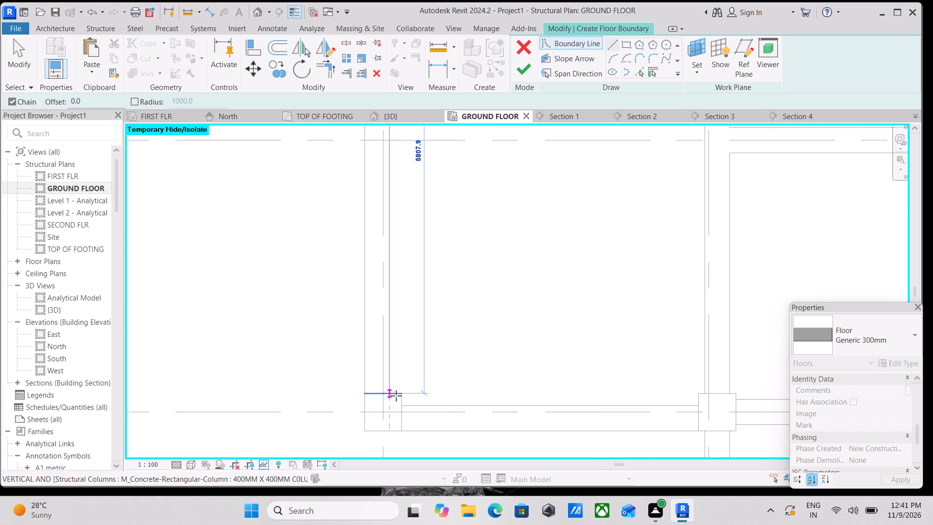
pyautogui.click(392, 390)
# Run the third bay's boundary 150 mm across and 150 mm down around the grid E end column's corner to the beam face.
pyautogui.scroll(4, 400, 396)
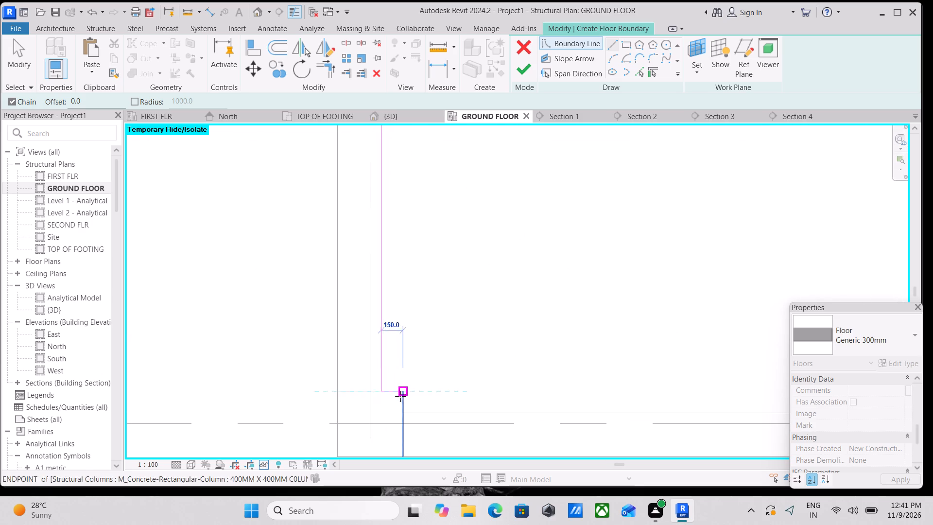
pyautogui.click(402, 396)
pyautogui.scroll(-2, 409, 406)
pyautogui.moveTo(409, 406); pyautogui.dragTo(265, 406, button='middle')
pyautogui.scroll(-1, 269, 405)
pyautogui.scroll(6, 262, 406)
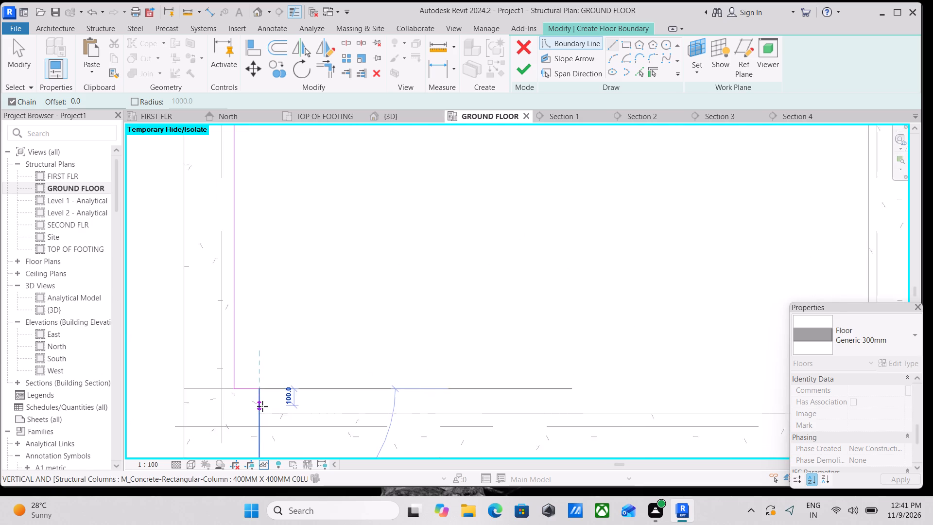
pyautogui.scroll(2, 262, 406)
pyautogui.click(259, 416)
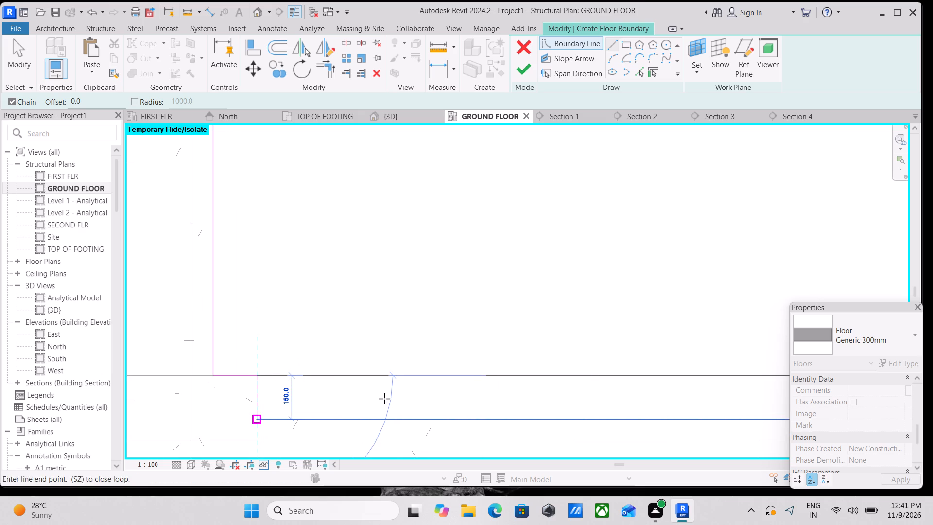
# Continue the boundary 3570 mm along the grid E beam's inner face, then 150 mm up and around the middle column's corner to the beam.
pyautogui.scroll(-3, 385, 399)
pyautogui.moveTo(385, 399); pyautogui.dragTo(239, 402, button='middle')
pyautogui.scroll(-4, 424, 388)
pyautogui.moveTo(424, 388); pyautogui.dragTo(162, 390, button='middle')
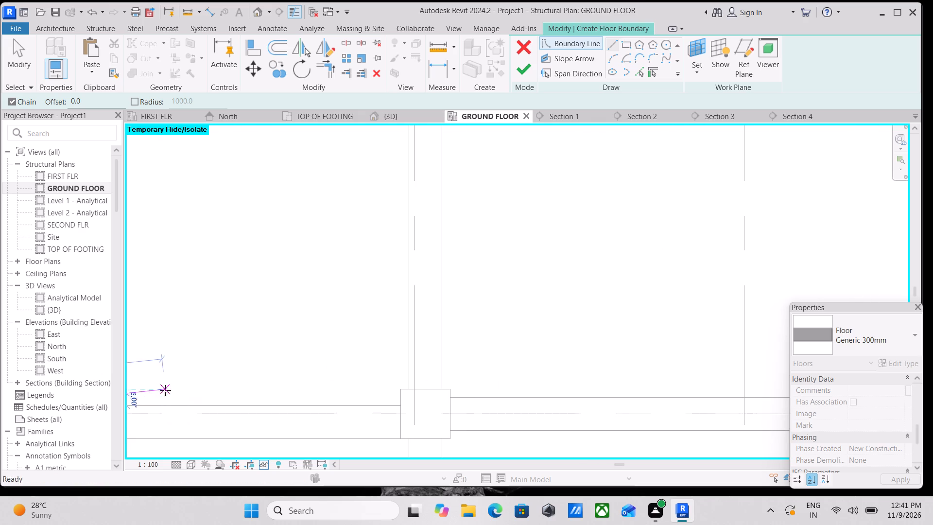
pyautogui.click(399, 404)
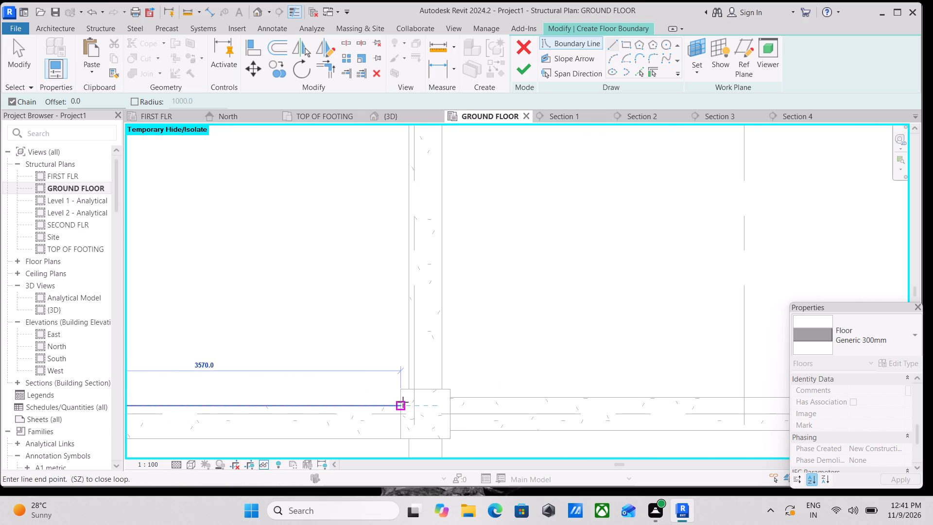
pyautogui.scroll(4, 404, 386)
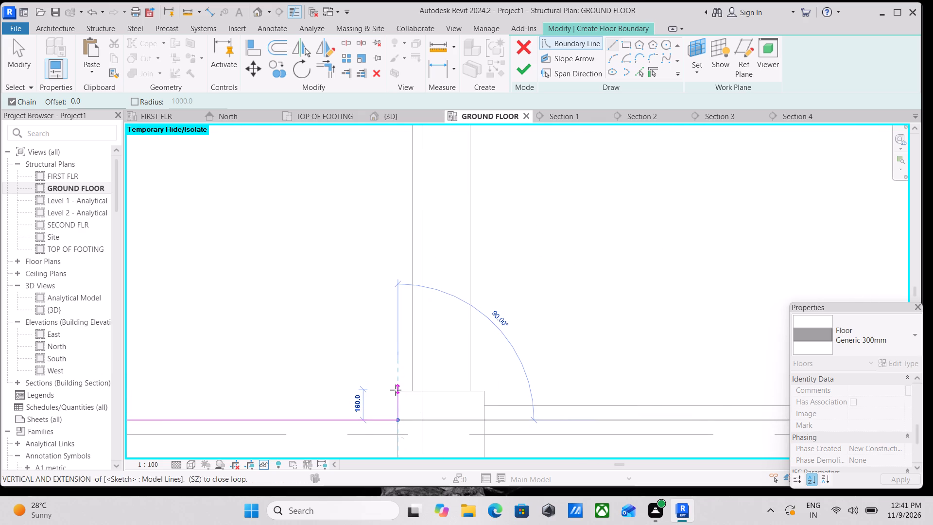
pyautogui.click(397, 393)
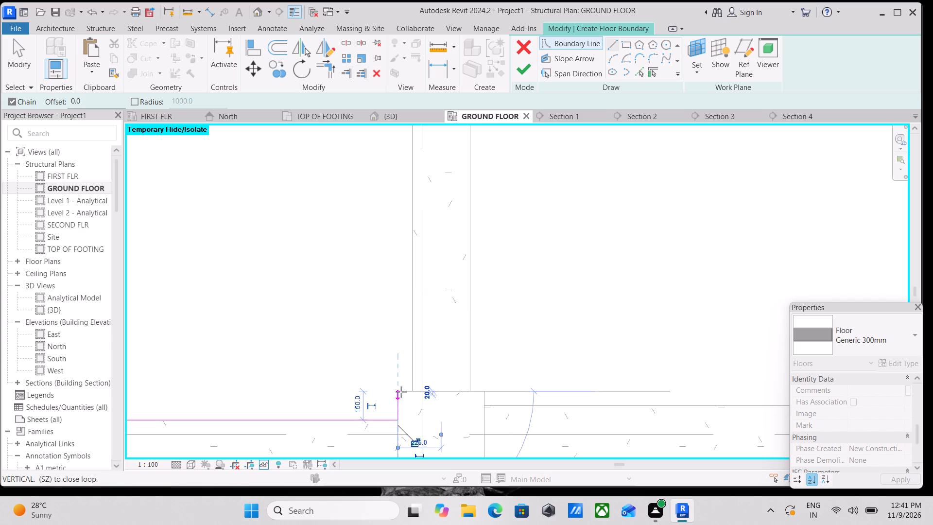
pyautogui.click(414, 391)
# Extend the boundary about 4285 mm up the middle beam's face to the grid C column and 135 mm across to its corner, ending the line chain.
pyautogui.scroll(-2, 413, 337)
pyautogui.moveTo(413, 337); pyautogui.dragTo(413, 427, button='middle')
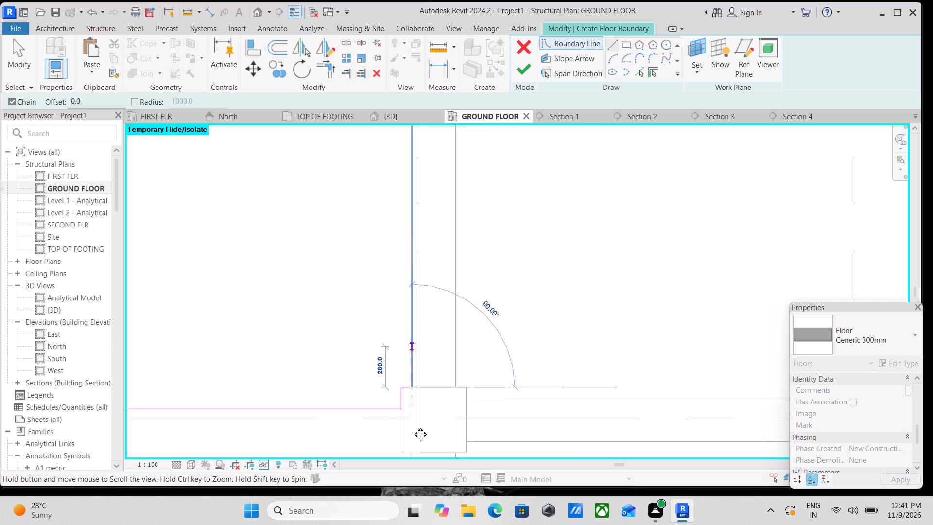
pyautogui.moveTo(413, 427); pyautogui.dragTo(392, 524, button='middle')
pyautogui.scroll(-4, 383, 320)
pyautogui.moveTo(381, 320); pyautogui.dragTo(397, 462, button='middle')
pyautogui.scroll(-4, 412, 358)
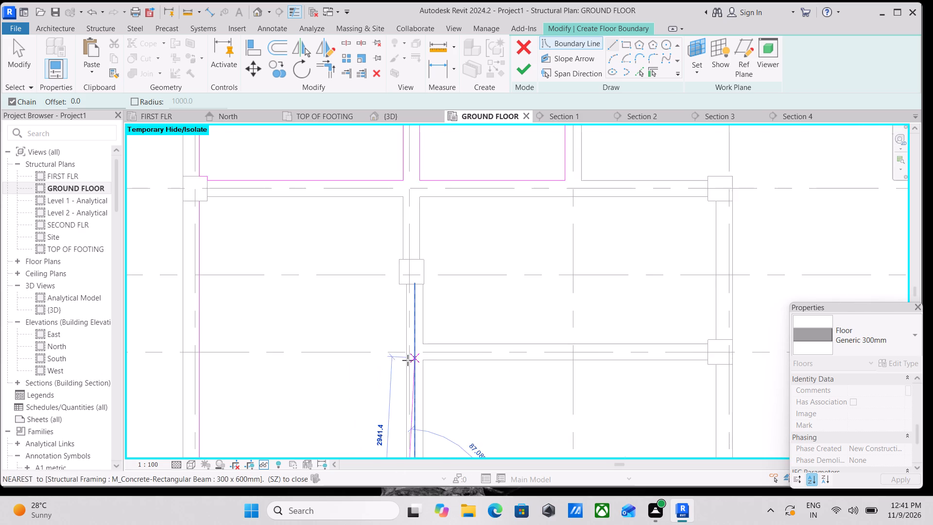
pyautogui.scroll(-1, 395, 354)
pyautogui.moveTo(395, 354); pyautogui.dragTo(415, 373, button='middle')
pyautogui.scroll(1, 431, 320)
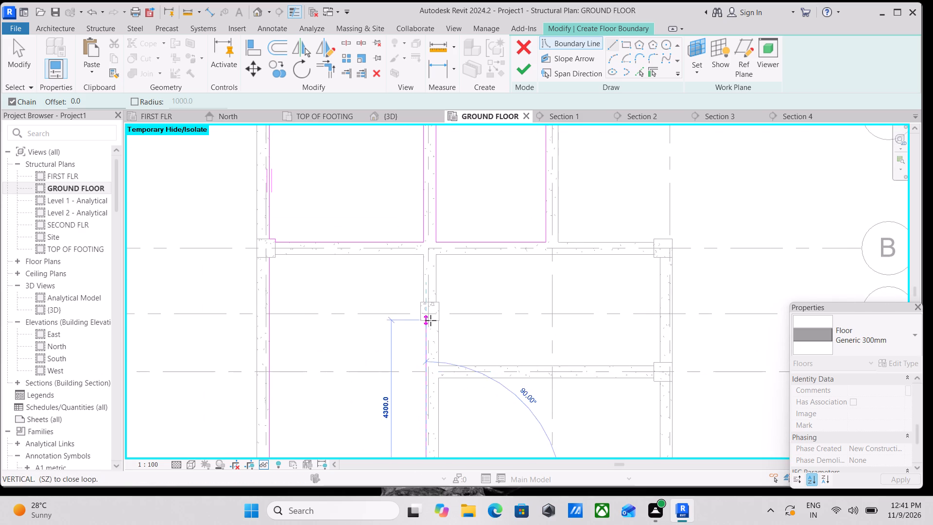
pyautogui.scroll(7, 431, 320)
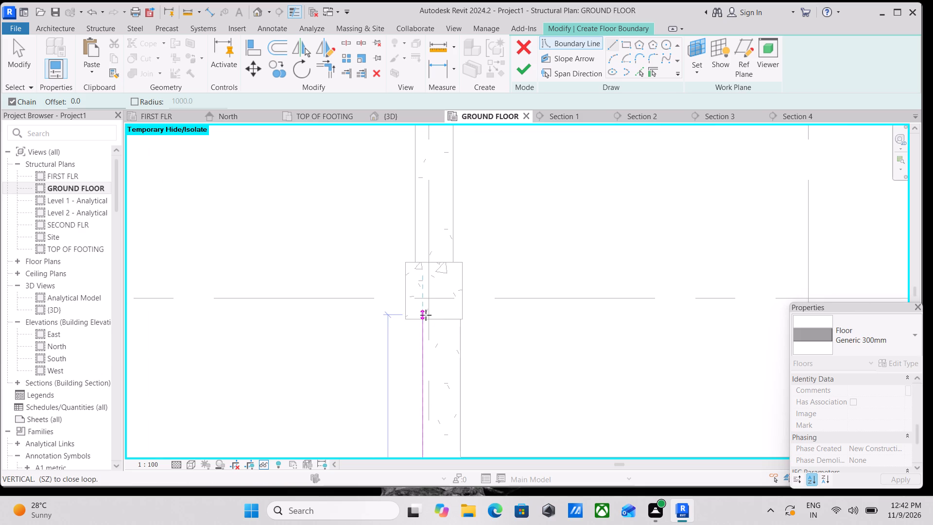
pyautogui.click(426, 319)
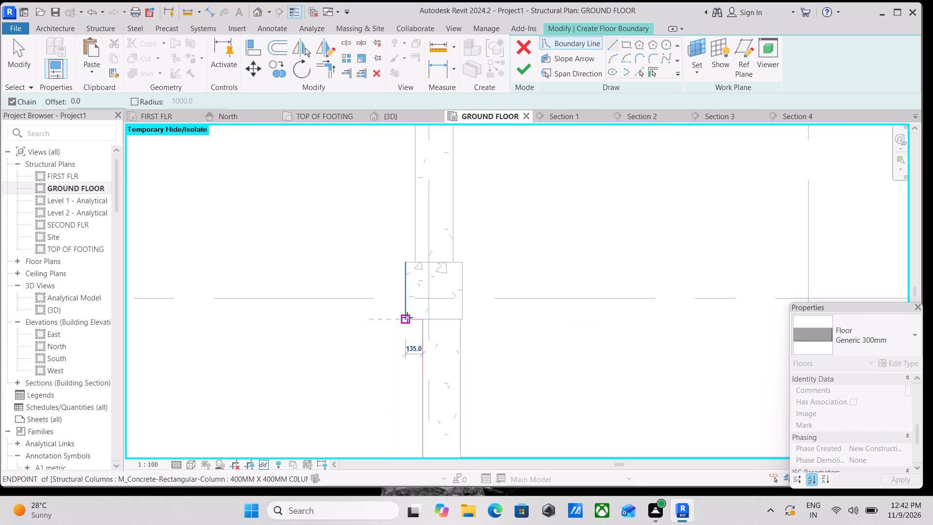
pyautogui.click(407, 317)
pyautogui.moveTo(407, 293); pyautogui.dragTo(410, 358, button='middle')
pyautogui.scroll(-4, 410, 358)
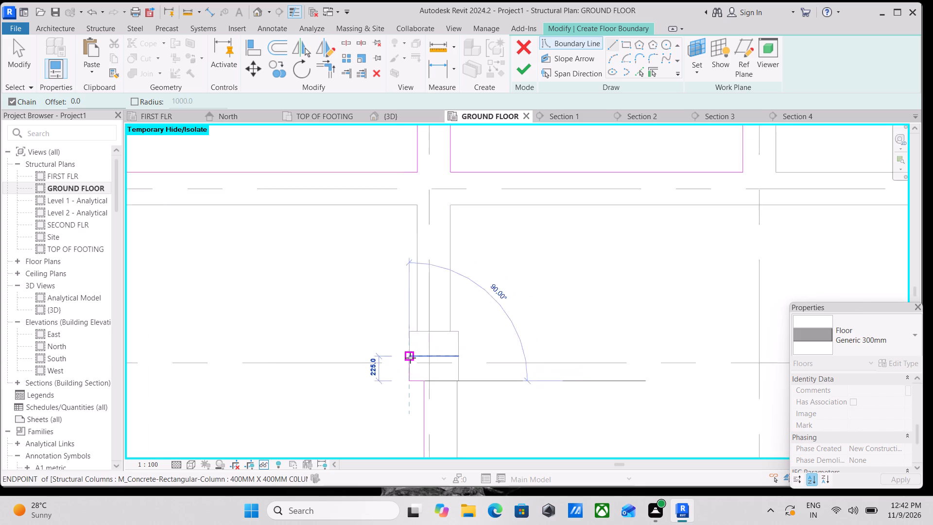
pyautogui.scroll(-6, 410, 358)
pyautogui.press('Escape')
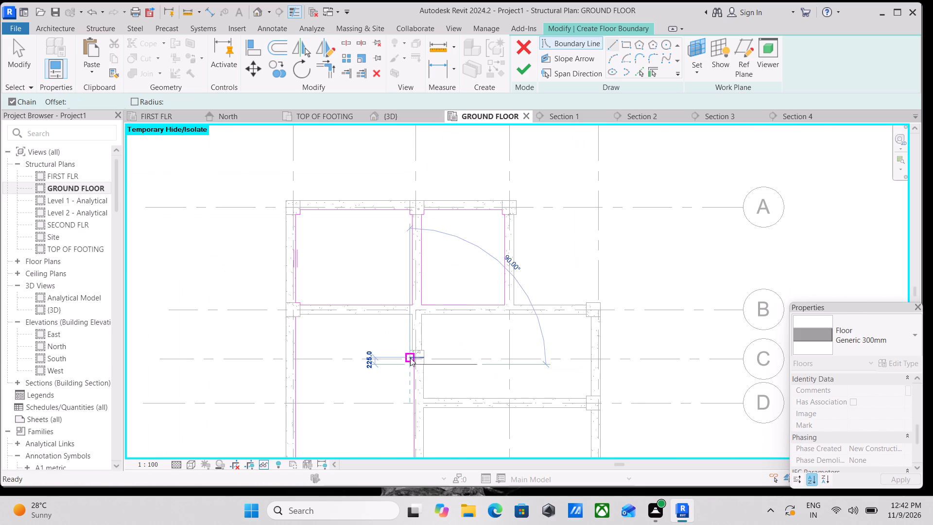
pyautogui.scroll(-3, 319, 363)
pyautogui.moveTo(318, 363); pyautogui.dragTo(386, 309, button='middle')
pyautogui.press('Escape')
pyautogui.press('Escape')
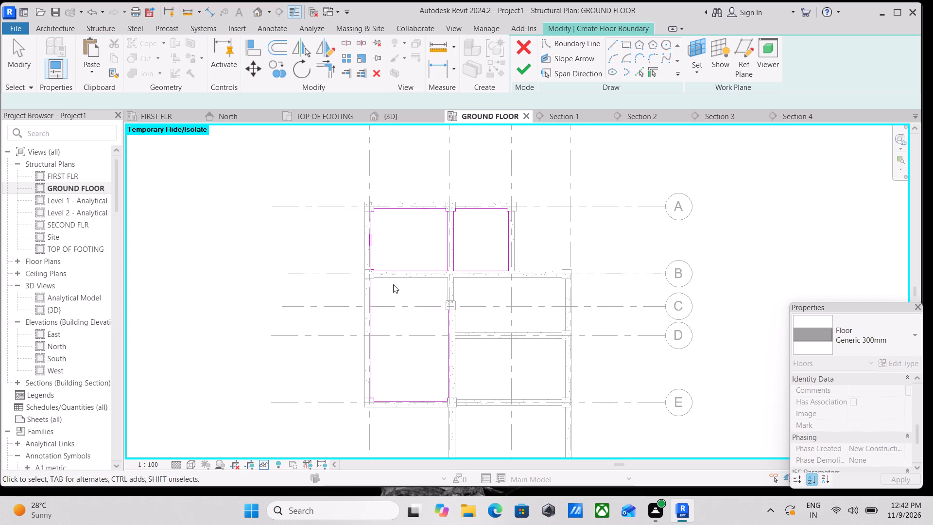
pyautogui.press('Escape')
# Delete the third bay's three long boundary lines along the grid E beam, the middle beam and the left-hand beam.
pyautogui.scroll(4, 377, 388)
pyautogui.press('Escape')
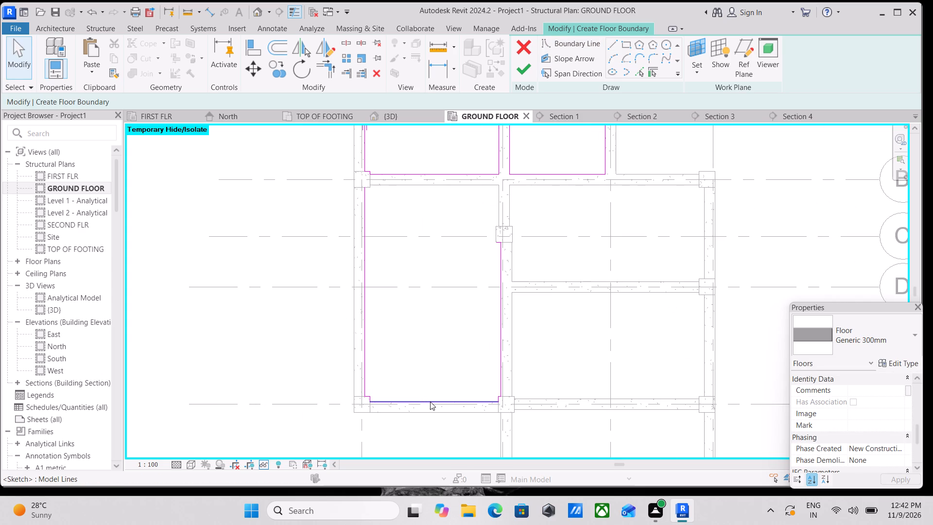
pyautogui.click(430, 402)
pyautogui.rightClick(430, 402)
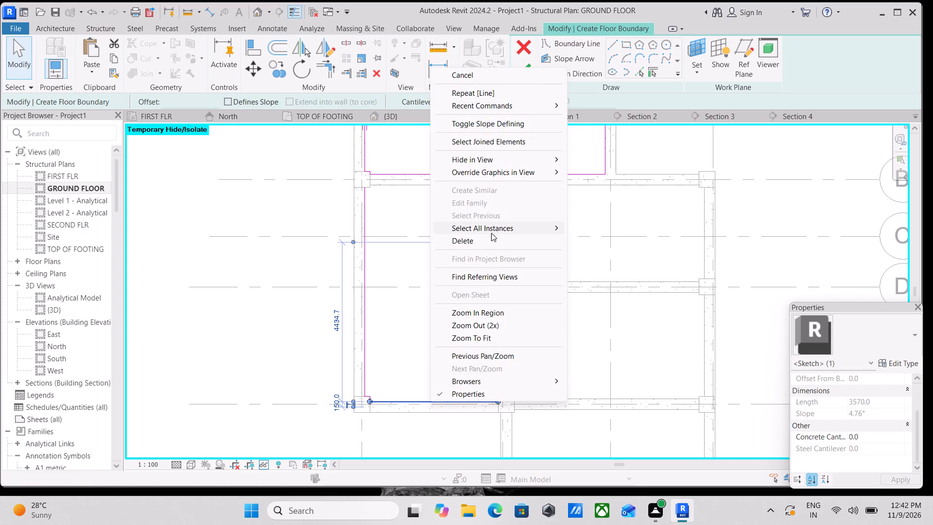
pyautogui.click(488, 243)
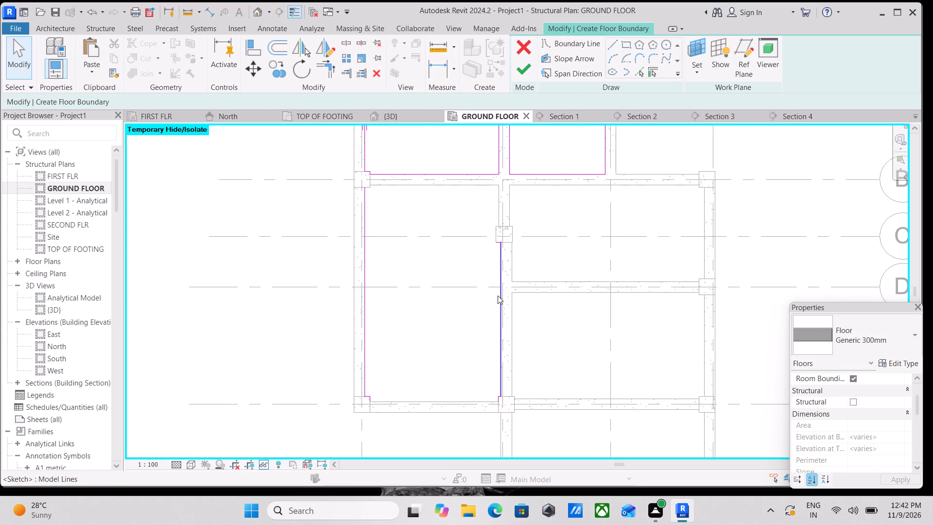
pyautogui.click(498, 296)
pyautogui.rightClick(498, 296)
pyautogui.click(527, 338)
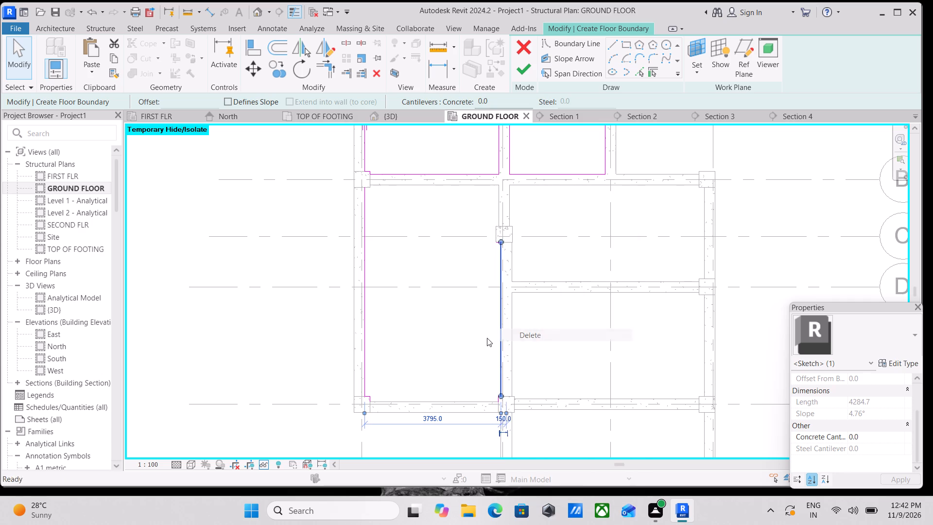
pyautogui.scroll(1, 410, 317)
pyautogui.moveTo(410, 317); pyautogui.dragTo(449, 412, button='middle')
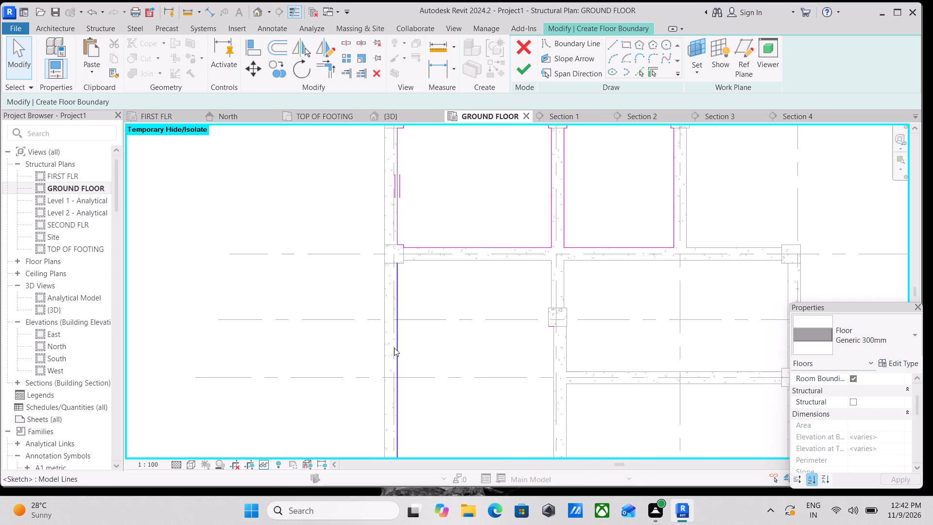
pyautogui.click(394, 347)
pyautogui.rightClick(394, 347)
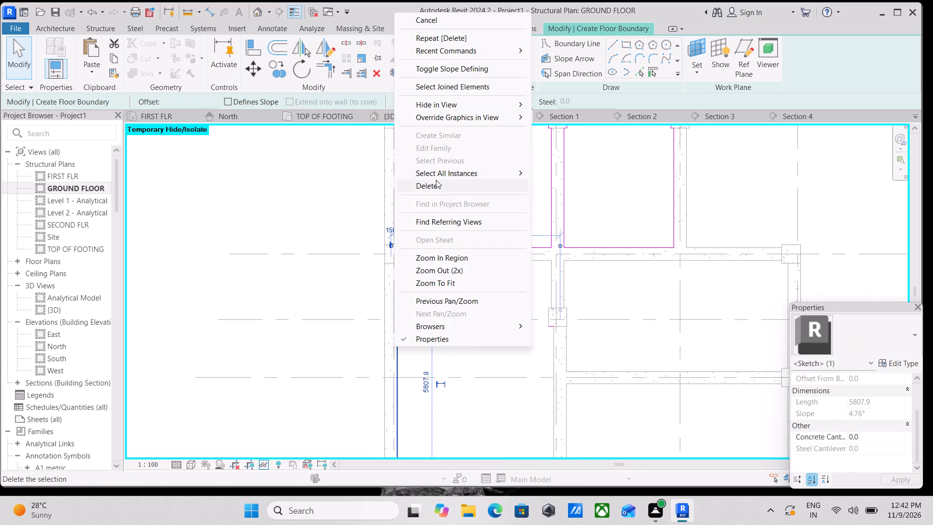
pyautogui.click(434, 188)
# Delete the second bay's boundary line along the grid A beam's inner face.
pyautogui.moveTo(476, 317); pyautogui.dragTo(317, 419, button='middle')
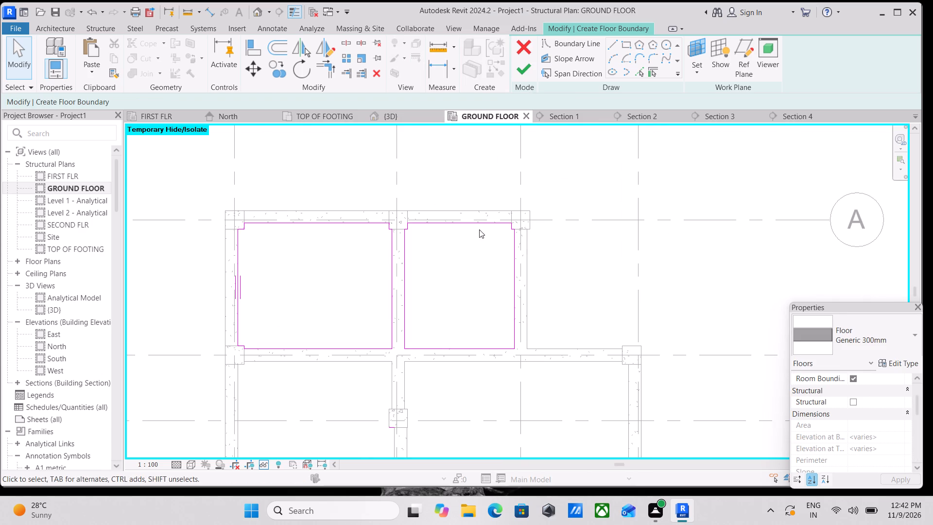
pyautogui.moveTo(479, 229); pyautogui.dragTo(467, 269, button='middle')
pyautogui.click(448, 267)
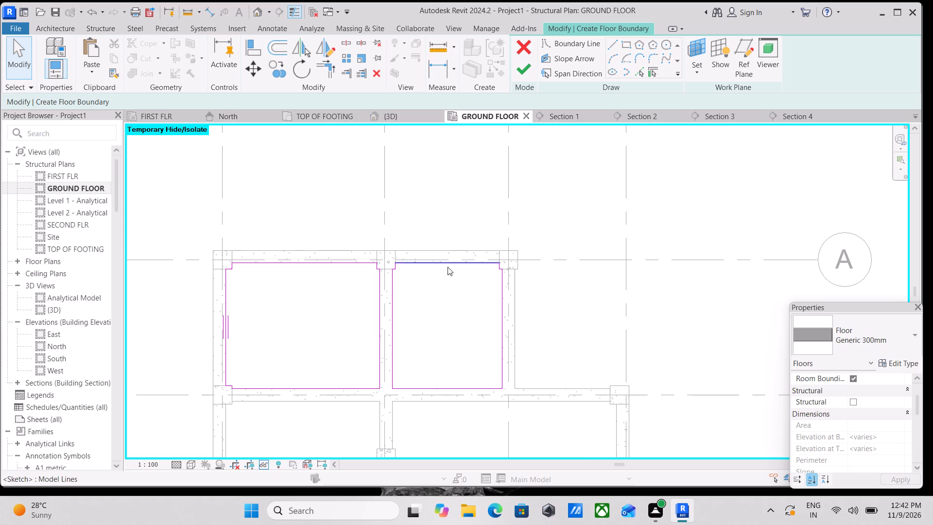
pyautogui.rightClick(448, 267)
pyautogui.click(477, 336)
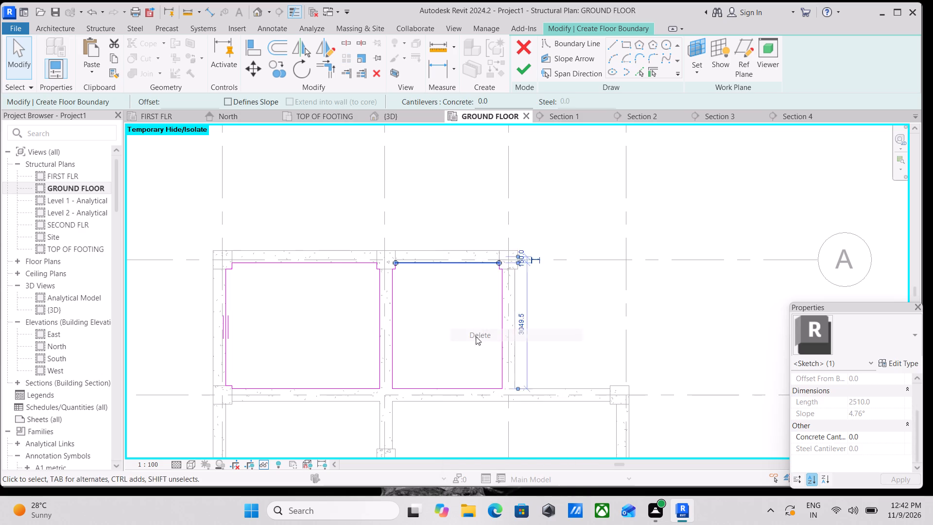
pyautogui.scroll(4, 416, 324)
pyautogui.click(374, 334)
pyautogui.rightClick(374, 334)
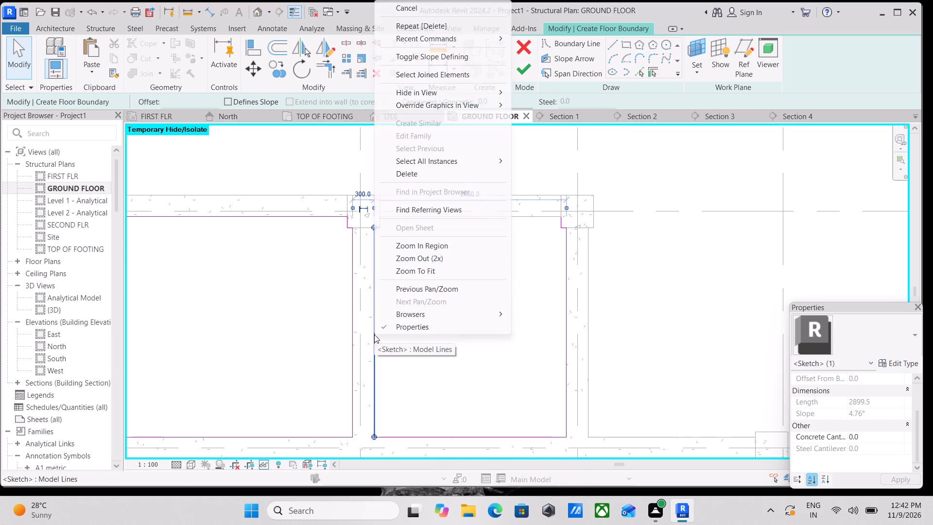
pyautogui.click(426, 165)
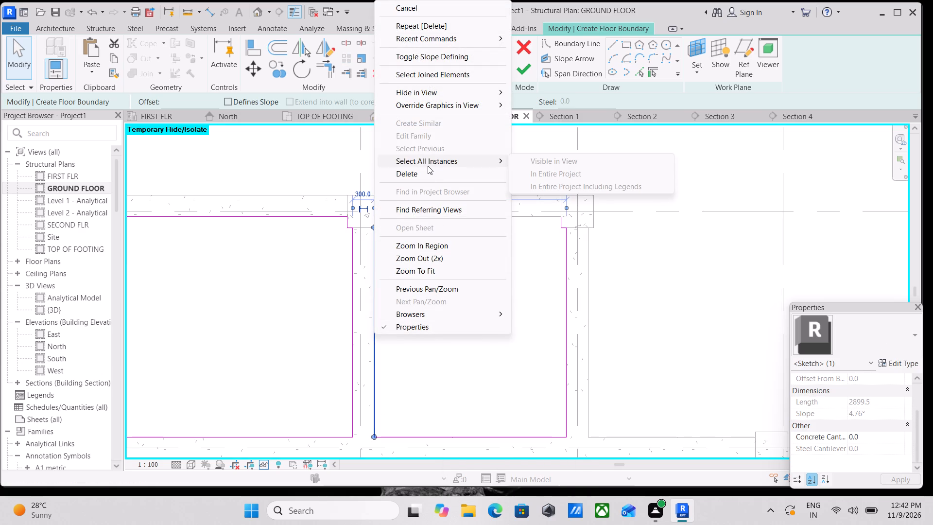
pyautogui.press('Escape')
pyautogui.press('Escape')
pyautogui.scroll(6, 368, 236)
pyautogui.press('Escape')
# Delete the second bay's seven remaining boundary lines: both side beams, the lower beam and the short returns around the two grid A columns.
pyautogui.scroll(2, 388, 233)
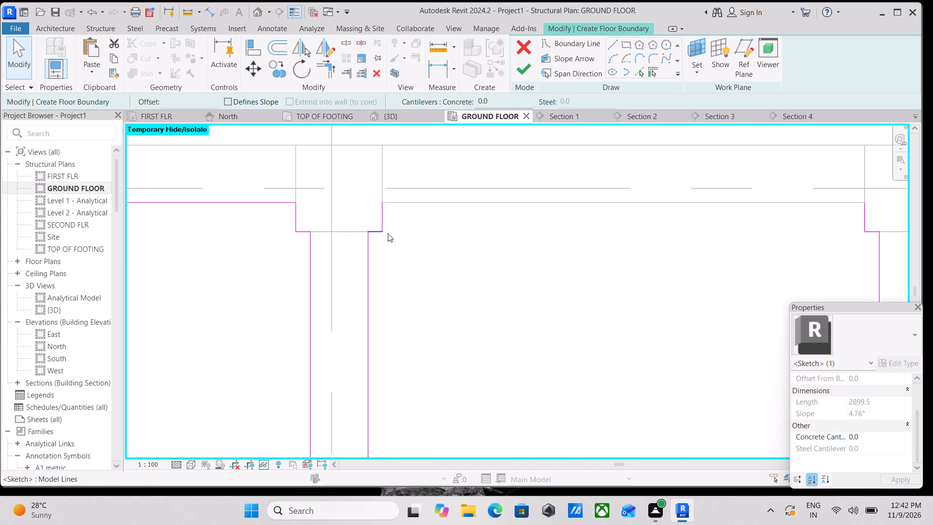
pyautogui.scroll(1, 388, 233)
pyautogui.keyDown('ctrl'); pyautogui.click(380, 213); pyautogui.keyUp('ctrl')
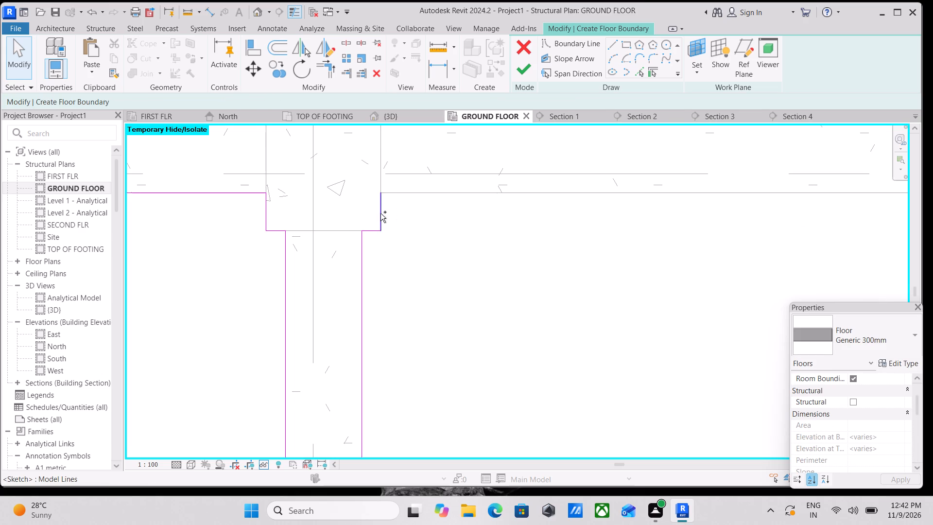
pyautogui.keyDown('ctrl'); pyautogui.click(369, 230); pyautogui.keyUp('ctrl')
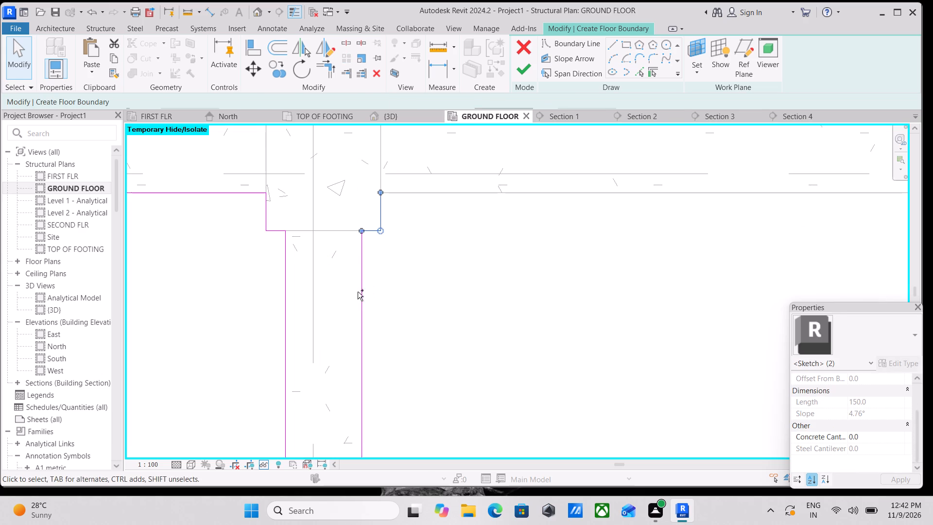
pyautogui.keyDown('ctrl'); pyautogui.click(362, 296); pyautogui.keyUp('ctrl')
pyautogui.scroll(-4, 377, 288)
pyautogui.moveTo(417, 324); pyautogui.dragTo(421, 146, button='middle')
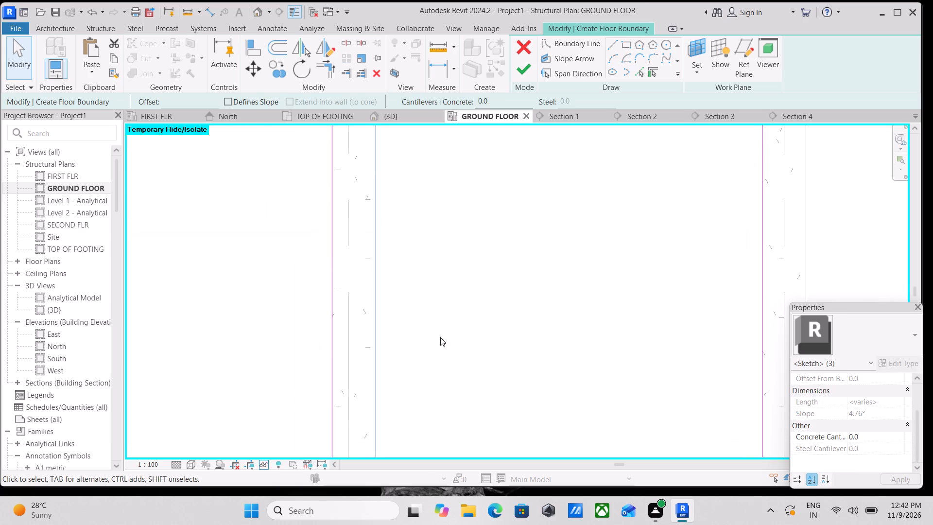
pyautogui.scroll(-5, 440, 350)
pyautogui.moveTo(440, 350); pyautogui.dragTo(439, 283, button='middle')
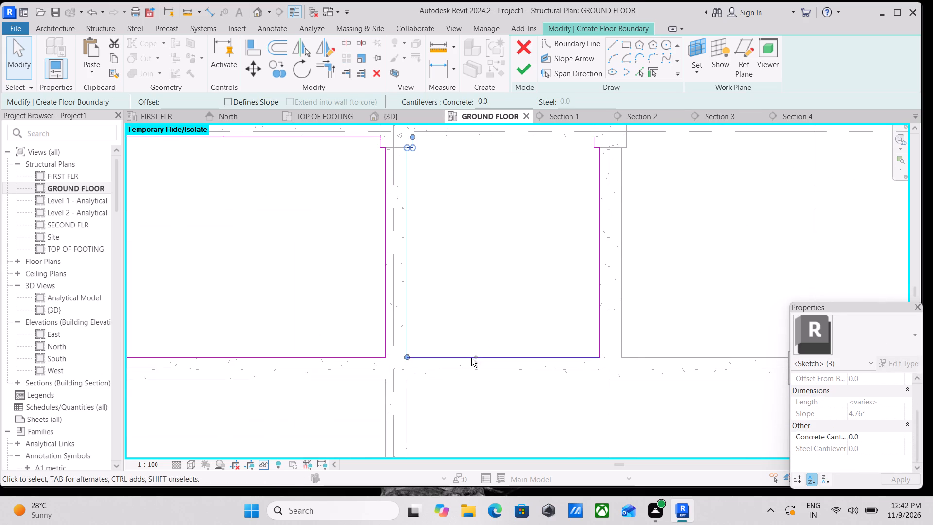
pyautogui.keyDown('ctrl'); pyautogui.click(474, 353); pyautogui.keyUp('ctrl')
pyautogui.moveTo(482, 245); pyautogui.dragTo(377, 300, button='middle')
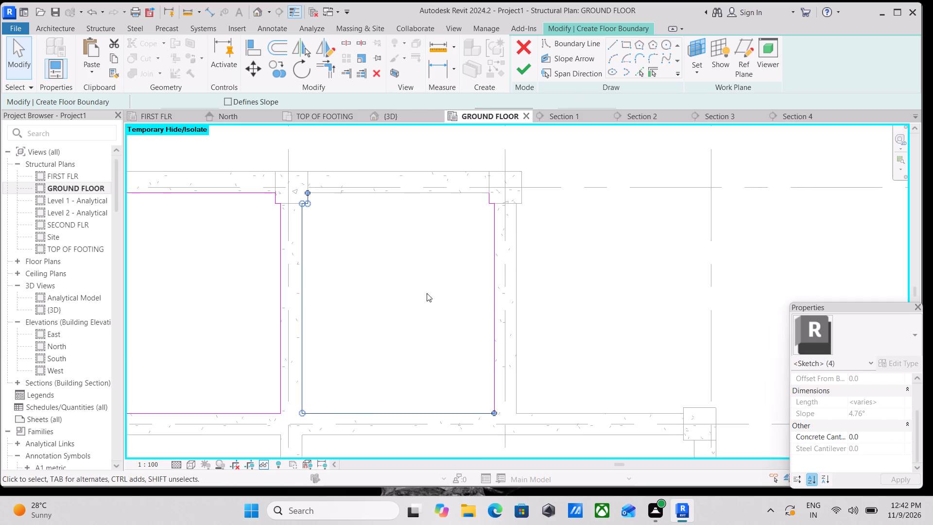
pyautogui.keyDown('ctrl'); pyautogui.click(495, 330); pyautogui.keyUp('ctrl')
pyautogui.moveTo(455, 275); pyautogui.dragTo(452, 361, button='middle')
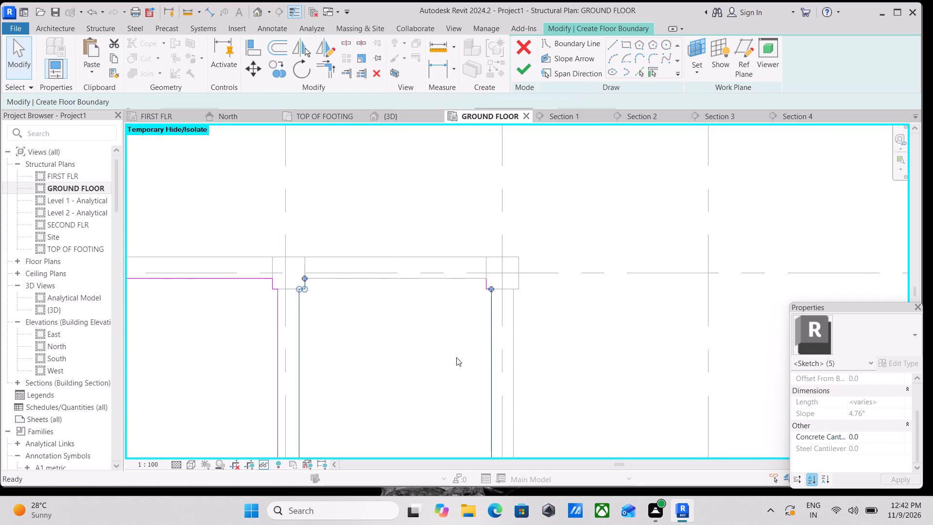
pyautogui.scroll(8, 490, 288)
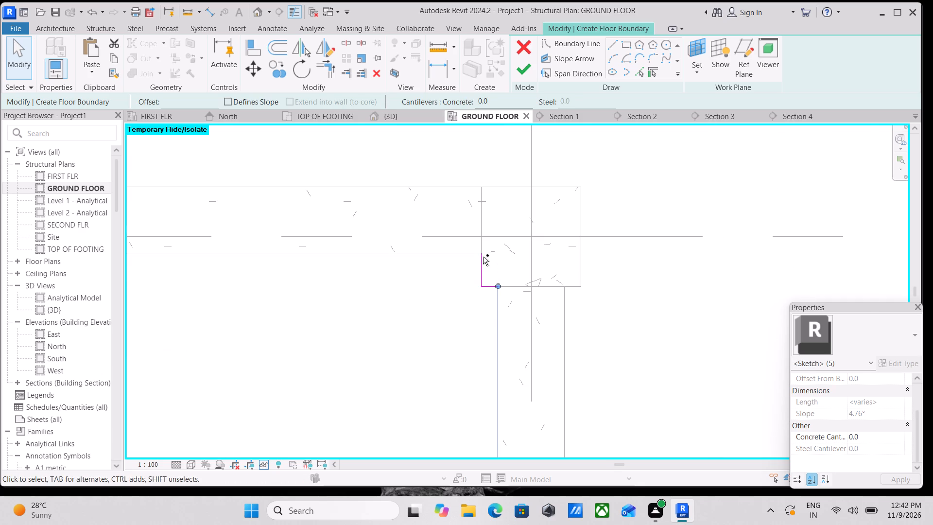
pyautogui.keyDown('ctrl'); pyautogui.click(483, 260); pyautogui.keyUp('ctrl')
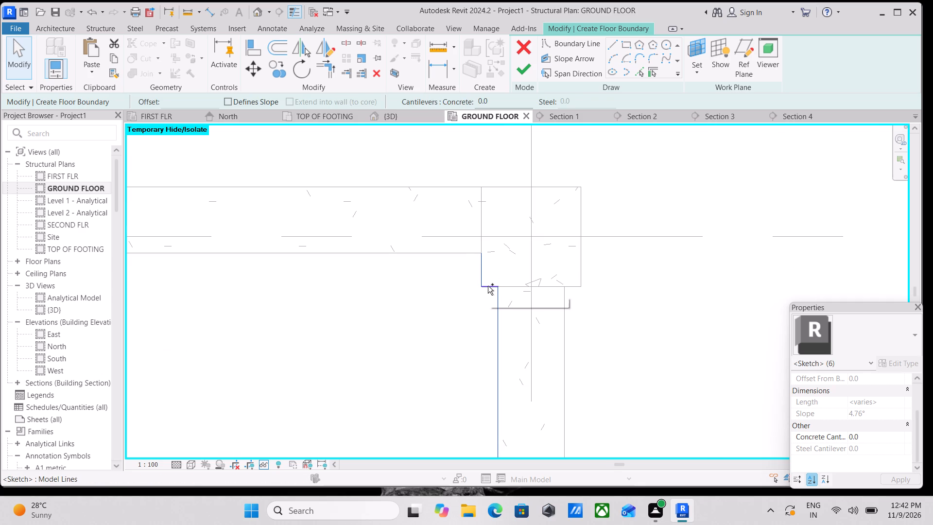
pyautogui.keyDown('ctrl'); pyautogui.click(488, 286); pyautogui.keyUp('ctrl')
pyautogui.scroll(-5, 405, 311)
pyautogui.scroll(-2, 233, 324)
pyautogui.moveTo(233, 324); pyautogui.dragTo(434, 249, button='middle')
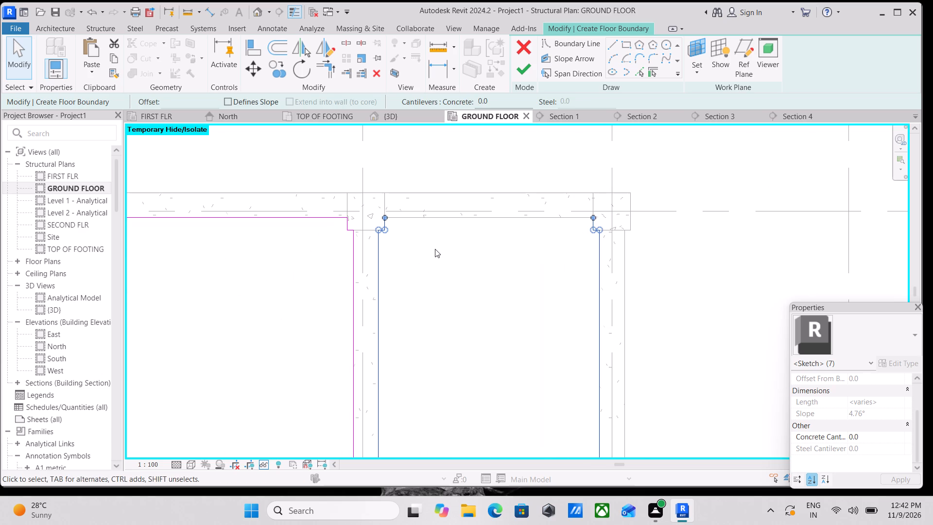
pyautogui.rightClick(435, 249)
pyautogui.click(483, 339)
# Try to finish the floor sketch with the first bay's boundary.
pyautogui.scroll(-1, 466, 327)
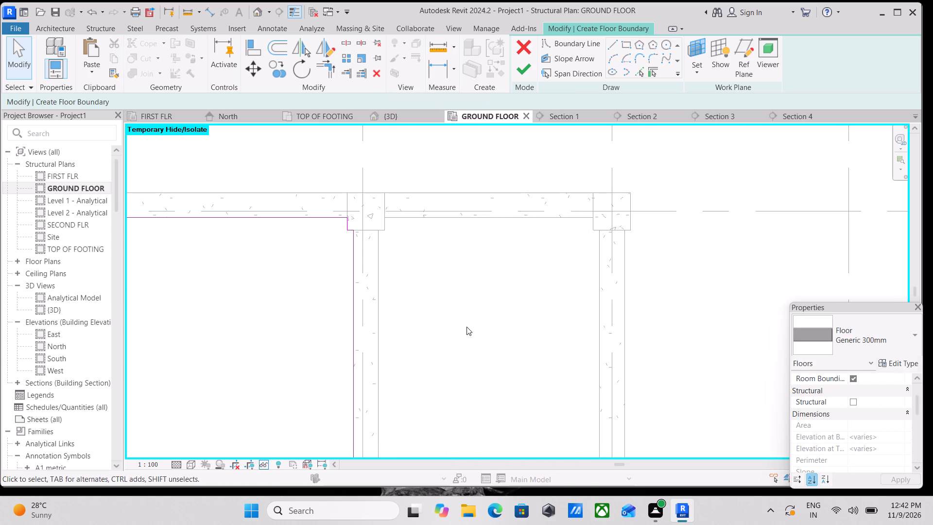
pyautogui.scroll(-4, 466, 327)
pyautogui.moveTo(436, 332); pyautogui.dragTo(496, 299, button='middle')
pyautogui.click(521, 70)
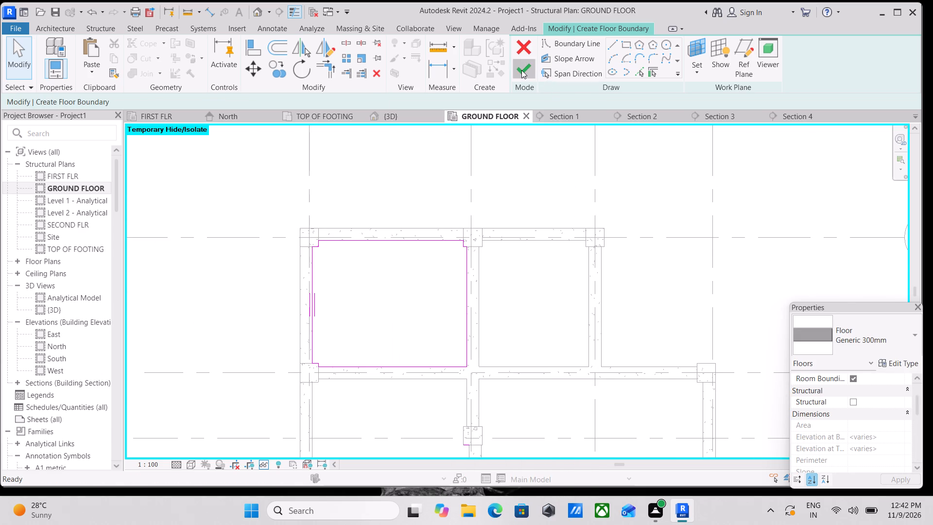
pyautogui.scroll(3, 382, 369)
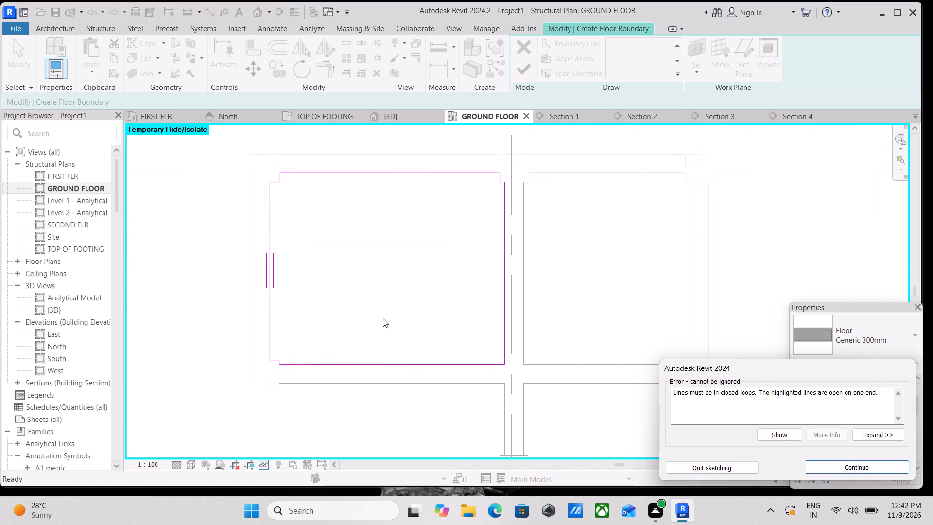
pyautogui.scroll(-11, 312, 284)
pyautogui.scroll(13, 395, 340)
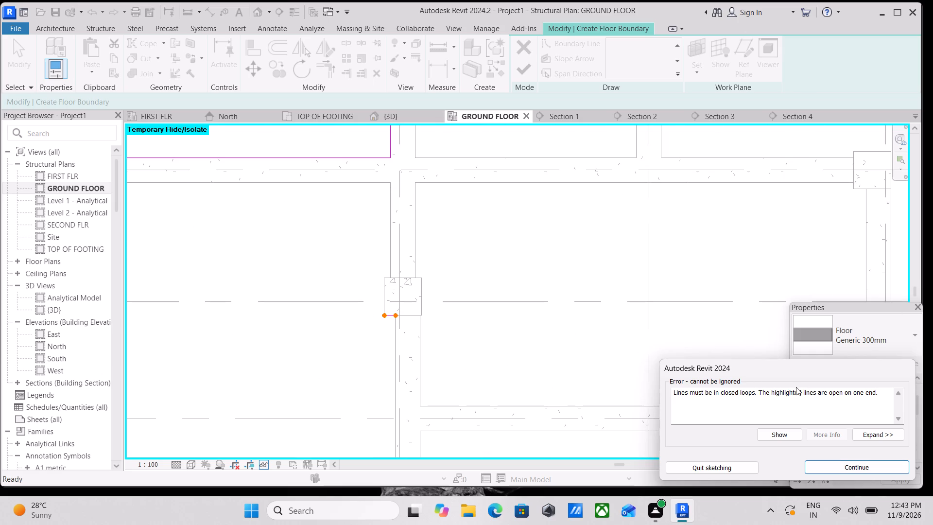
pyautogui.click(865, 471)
# Delete the third bay's leftover 135 mm line under the grid C column and the two short lines at the middle grid E column's corner.
pyautogui.moveTo(463, 254); pyautogui.dragTo(528, 228, button='middle')
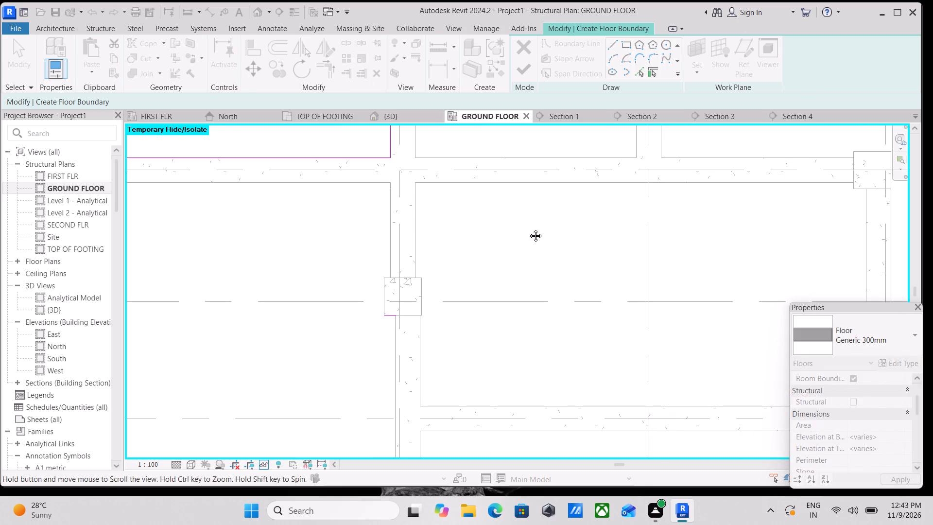
pyautogui.moveTo(528, 228); pyautogui.dragTo(546, 218, button='middle')
pyautogui.scroll(8, 483, 284)
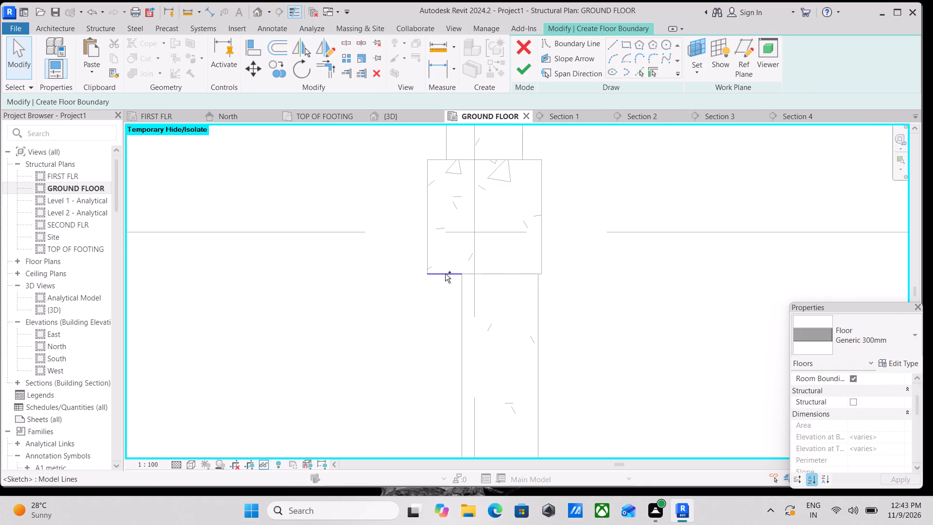
pyautogui.keyDown('ctrl'); pyautogui.click(445, 274); pyautogui.keyUp('ctrl')
pyautogui.scroll(-4, 426, 293)
pyautogui.moveTo(423, 295); pyautogui.dragTo(507, 150, button='middle')
pyautogui.scroll(-9, 450, 274)
pyautogui.moveTo(430, 292); pyautogui.dragTo(546, 146, button='middle')
pyautogui.scroll(-1, 546, 146)
pyautogui.scroll(17, 585, 269)
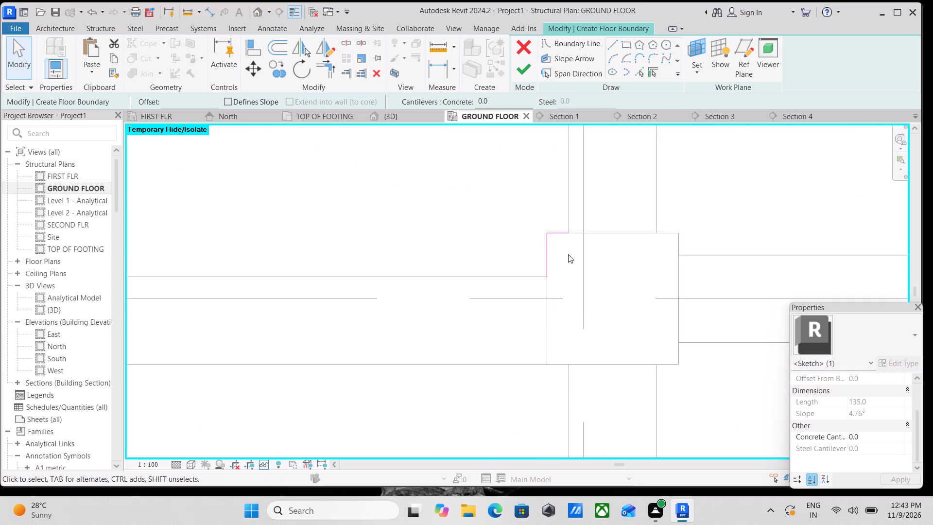
pyautogui.keyDown('ctrl'); pyautogui.click(540, 245); pyautogui.keyUp('ctrl')
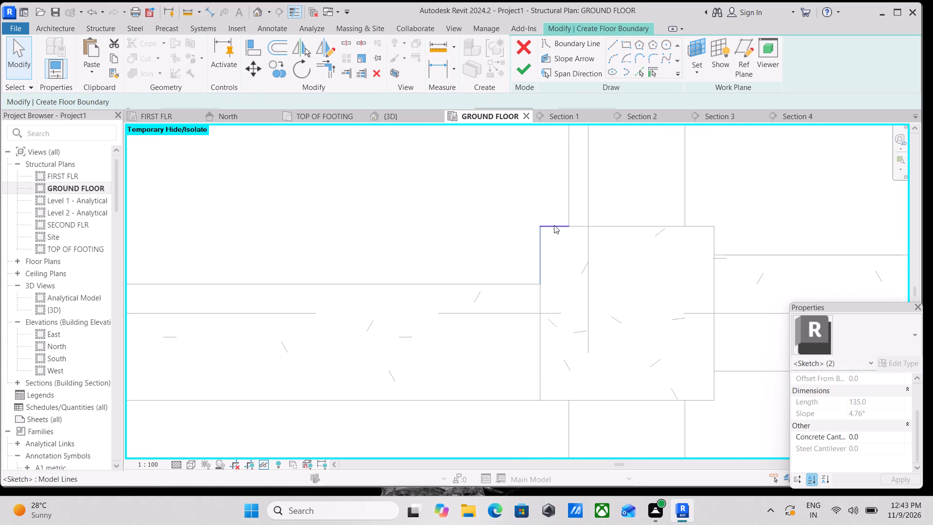
pyautogui.keyDown('ctrl'); pyautogui.click(554, 225); pyautogui.keyUp('ctrl')
pyautogui.scroll(-4, 515, 205)
pyautogui.moveTo(510, 203); pyautogui.dragTo(510, 242, button='middle')
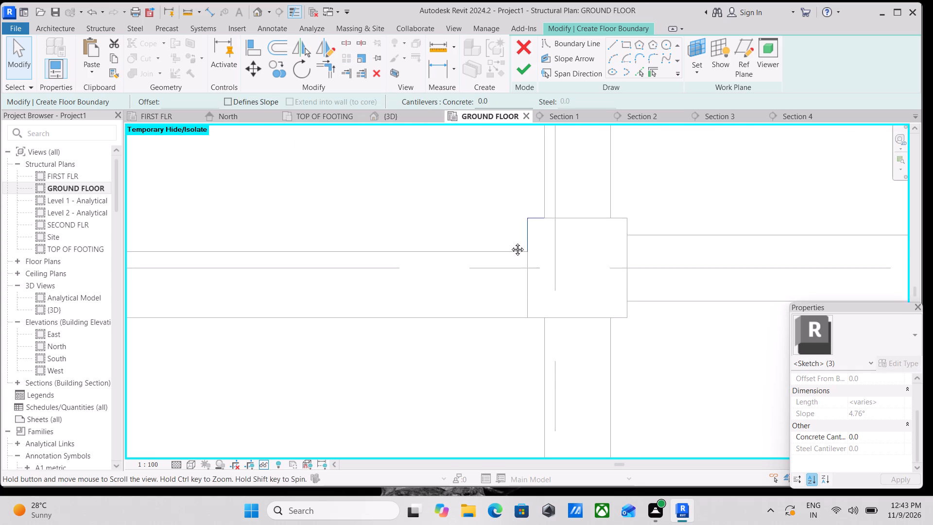
pyautogui.moveTo(510, 242); pyautogui.dragTo(504, 359, button='middle')
pyautogui.scroll(-3, 488, 229)
pyautogui.moveTo(489, 263); pyautogui.dragTo(499, 381, button='middle')
pyautogui.scroll(-2, 512, 287)
pyautogui.moveTo(512, 287); pyautogui.dragTo(520, 429, button='middle')
pyautogui.scroll(-8, 511, 329)
pyautogui.moveTo(504, 322); pyautogui.dragTo(502, 371, button='middle')
pyautogui.scroll(6, 513, 310)
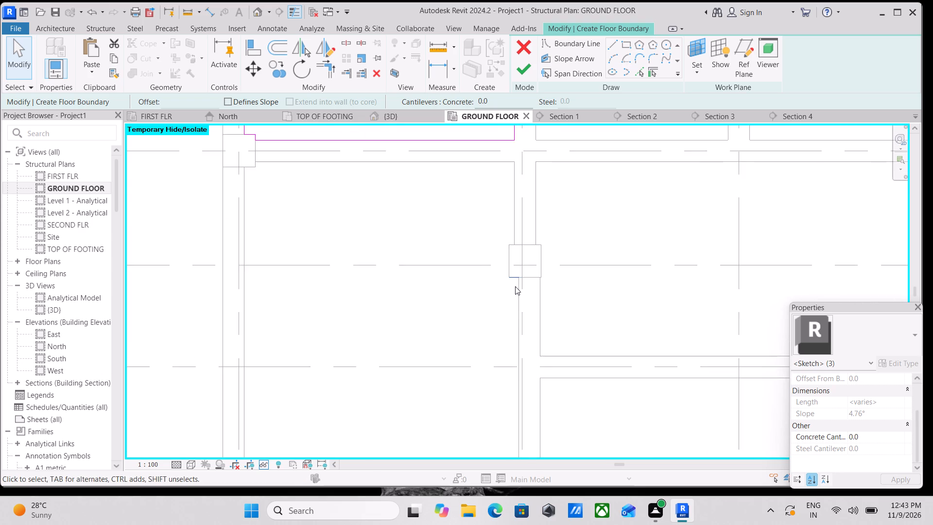
pyautogui.scroll(9, 515, 286)
pyautogui.scroll(-6, 515, 286)
pyautogui.scroll(-4, 460, 323)
pyautogui.moveTo(460, 323); pyautogui.dragTo(480, 175, button='middle')
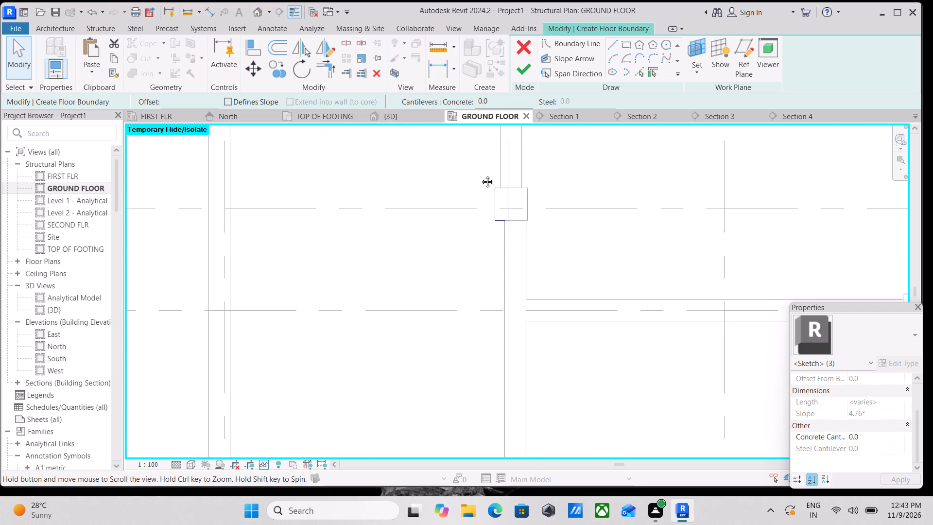
pyautogui.moveTo(480, 175); pyautogui.dragTo(485, 149, button='middle')
pyautogui.scroll(-2, 471, 289)
pyautogui.moveTo(471, 289); pyautogui.dragTo(493, 216, button='middle')
pyautogui.scroll(10, 541, 315)
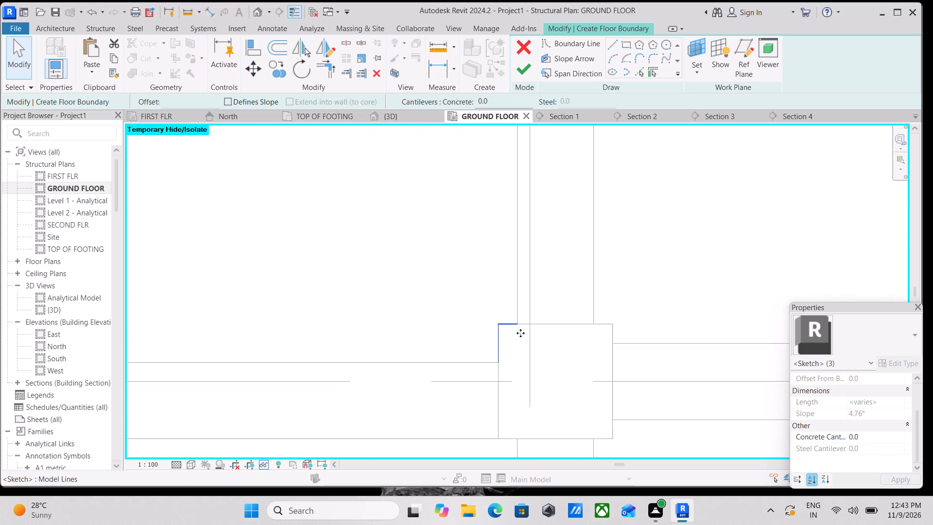
pyautogui.scroll(3, 520, 333)
pyautogui.scroll(-11, 520, 333)
pyautogui.moveTo(540, 361); pyautogui.dragTo(530, 437, button='middle')
pyautogui.scroll(1, 530, 437)
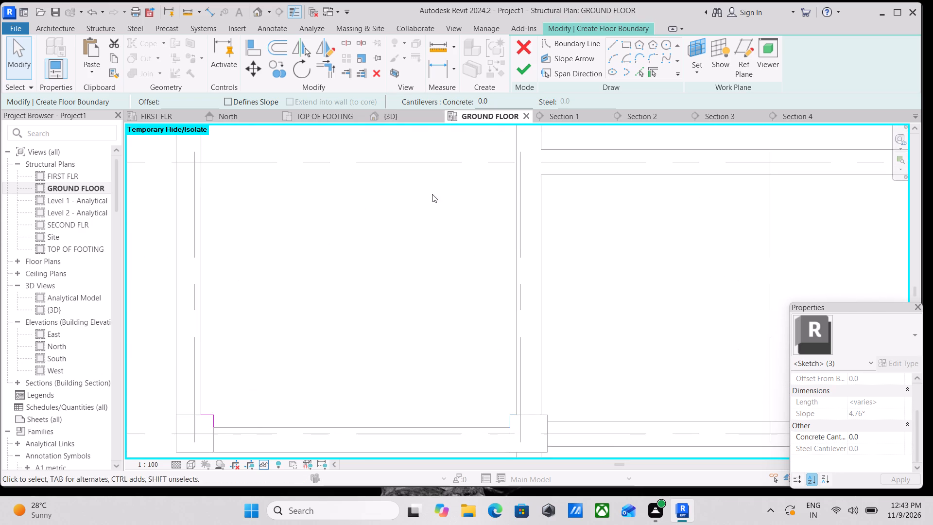
pyautogui.moveTo(432, 194); pyautogui.dragTo(482, 399, button='middle')
pyautogui.rightClick(515, 287)
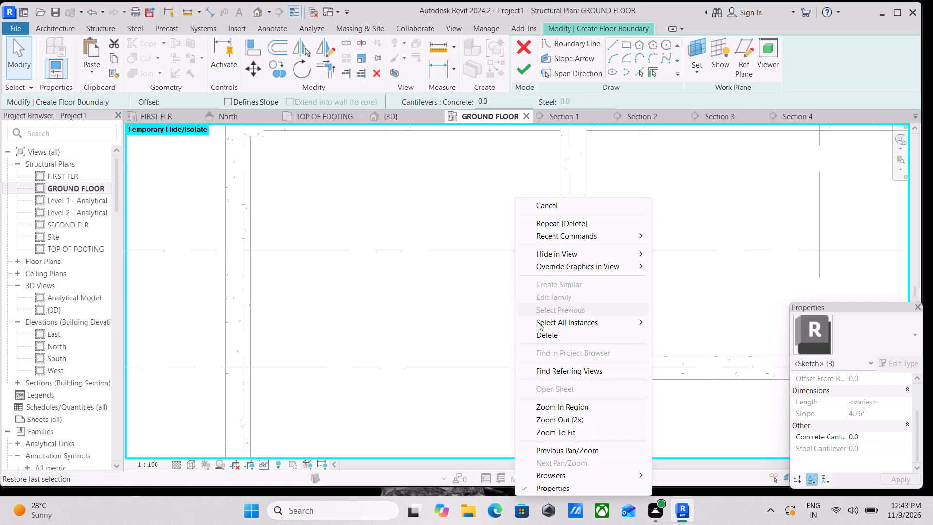
pyautogui.click(538, 335)
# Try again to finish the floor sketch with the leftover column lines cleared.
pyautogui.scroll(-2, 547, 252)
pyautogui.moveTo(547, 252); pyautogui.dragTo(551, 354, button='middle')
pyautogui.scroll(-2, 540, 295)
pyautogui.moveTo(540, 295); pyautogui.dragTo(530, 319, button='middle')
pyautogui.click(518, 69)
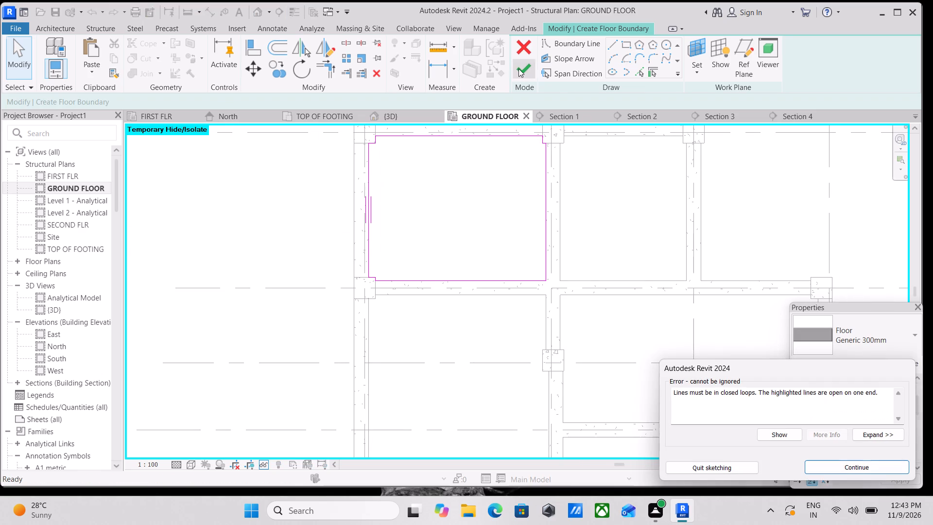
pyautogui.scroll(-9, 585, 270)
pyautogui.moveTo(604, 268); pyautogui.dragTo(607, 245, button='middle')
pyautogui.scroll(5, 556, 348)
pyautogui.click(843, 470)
# Delete the two short boundary lines around the inner corner of the third bay's left-hand column on grid E.
pyautogui.scroll(2, 532, 313)
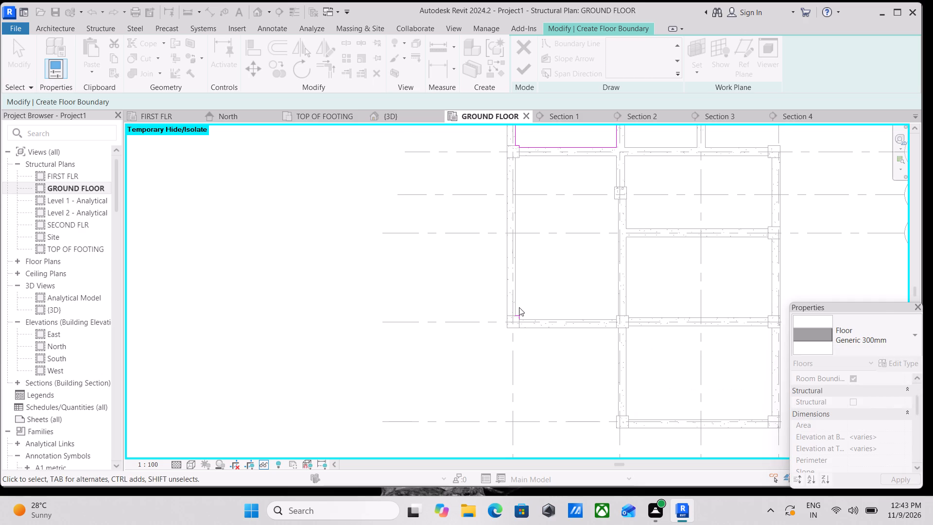
pyautogui.scroll(12, 519, 307)
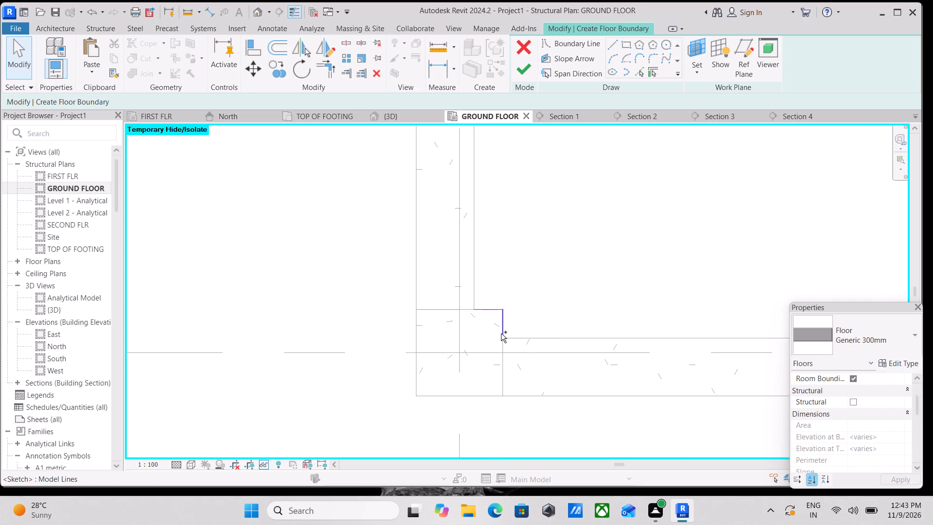
pyautogui.keyDown('ctrl'); pyautogui.click(501, 333); pyautogui.keyUp('ctrl')
pyautogui.keyDown('ctrl'); pyautogui.click(484, 310); pyautogui.keyUp('ctrl')
pyautogui.rightClick(484, 310)
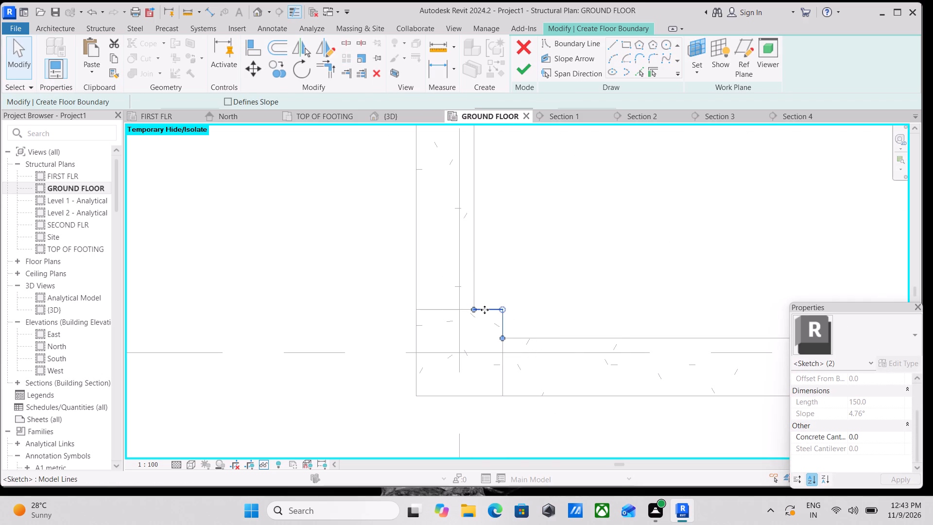
pyautogui.click(522, 339)
# Finish the floor sketch to create the first bay's Generic 300mm slab from its closed boundary.
pyautogui.scroll(-4, 544, 251)
pyautogui.scroll(-3, 583, 247)
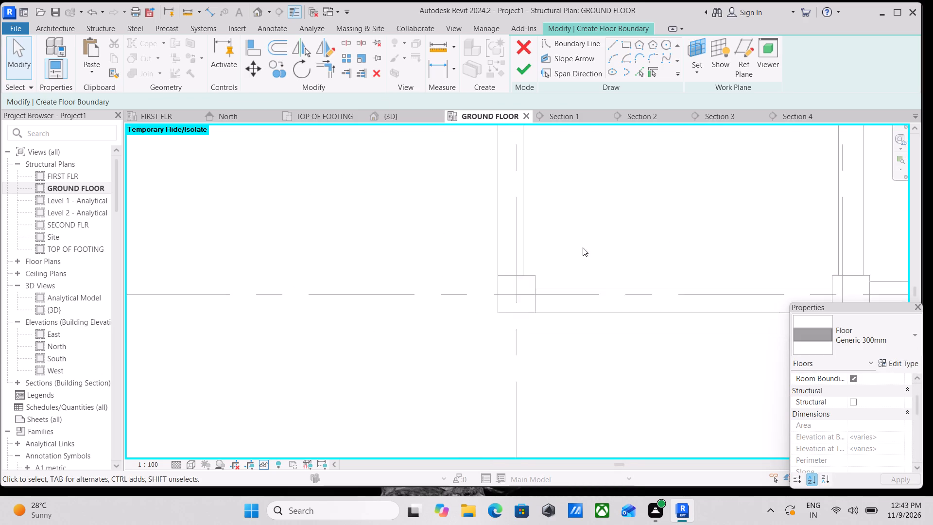
pyautogui.moveTo(583, 247); pyautogui.dragTo(480, 427, button='middle')
pyautogui.scroll(1, 479, 429)
pyautogui.scroll(-8, 540, 312)
pyautogui.moveTo(540, 312); pyautogui.dragTo(507, 457, button='middle')
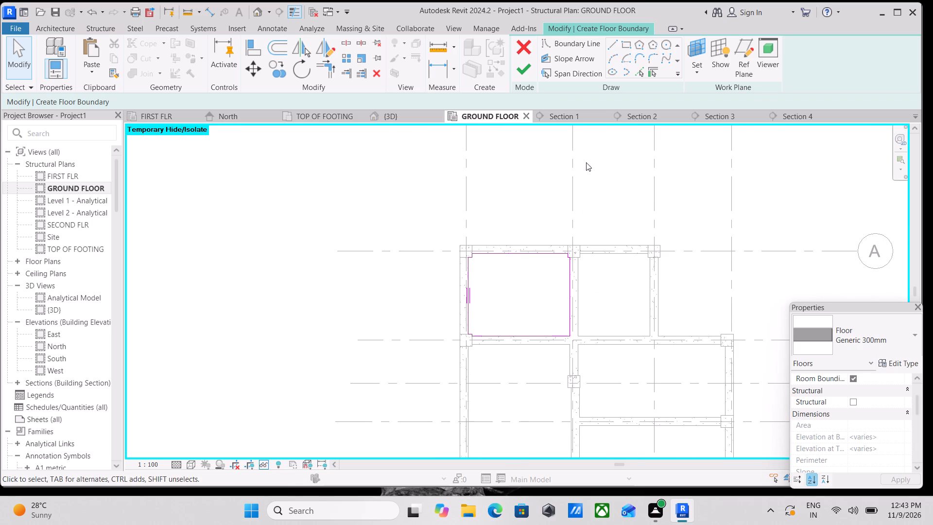
pyautogui.click(523, 76)
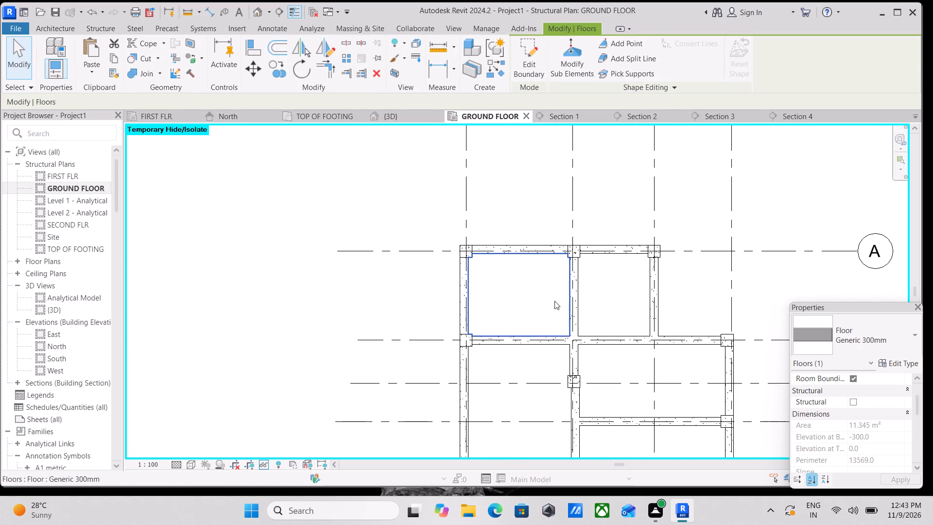
# Inspect the new first-bay slab within the concrete frame in the 3D view, and return to the GROUND FLOOR plan.
pyautogui.click(397, 117)
pyautogui.scroll(-1, 536, 298)
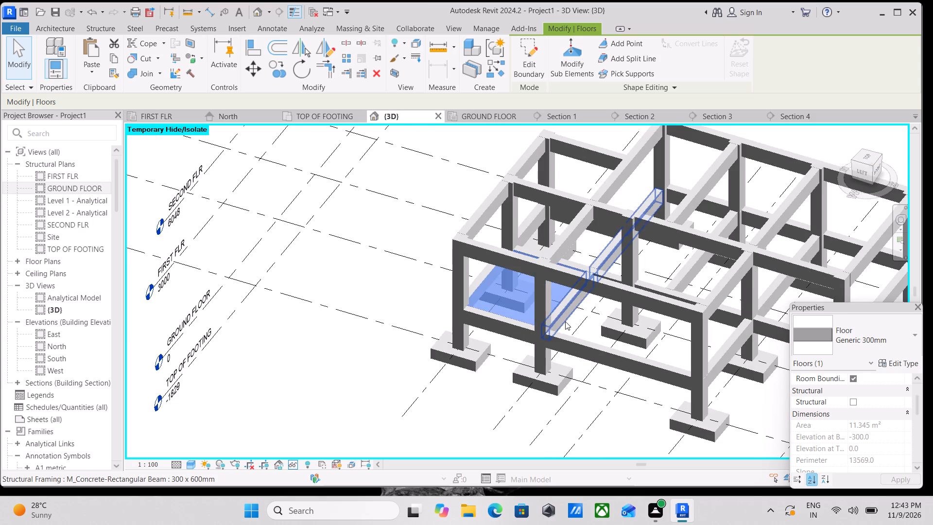
pyautogui.scroll(-1, 566, 322)
pyautogui.keyDown('shift'); pyautogui.moveTo(593, 331); pyautogui.dragTo(510, 240, button='middle'); pyautogui.keyUp('shift')
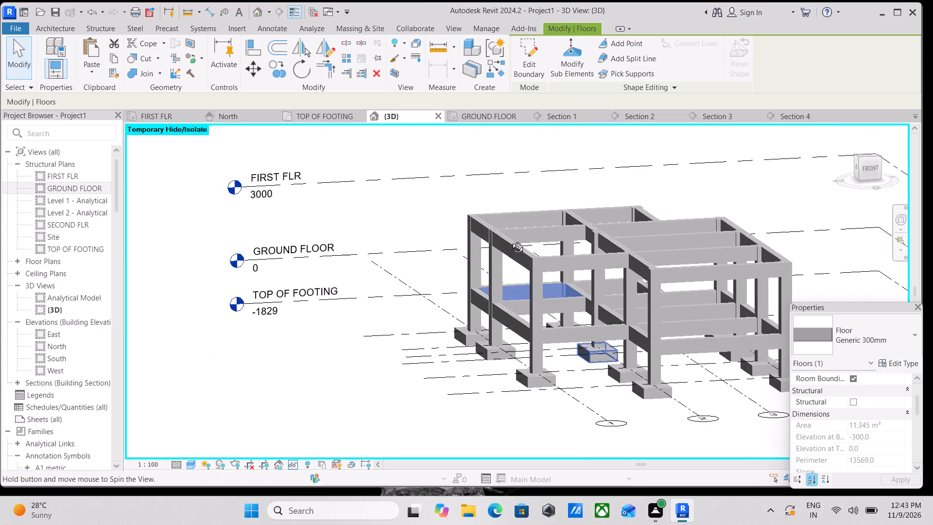
pyautogui.keyDown('shift'); pyautogui.moveTo(510, 240); pyautogui.dragTo(516, 348, button='middle'); pyautogui.keyUp('shift')
pyautogui.scroll(2, 533, 346)
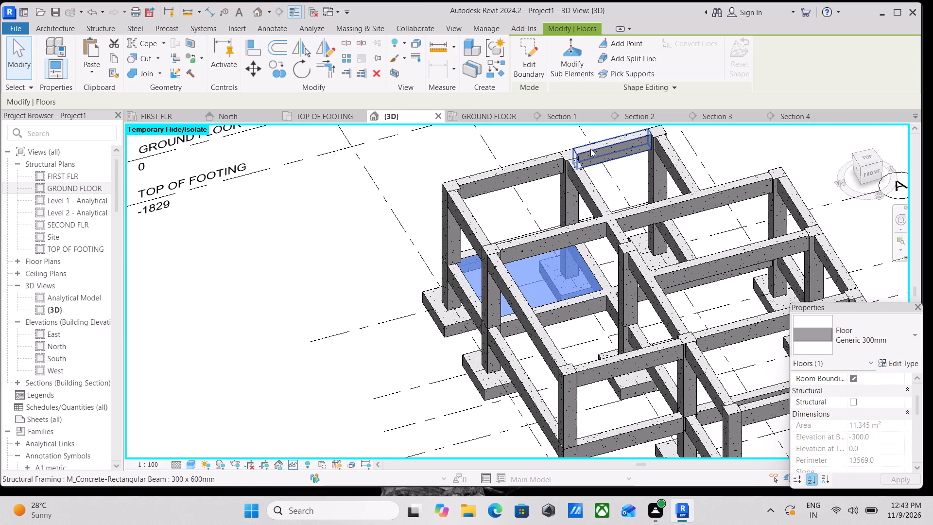
pyautogui.click(470, 113)
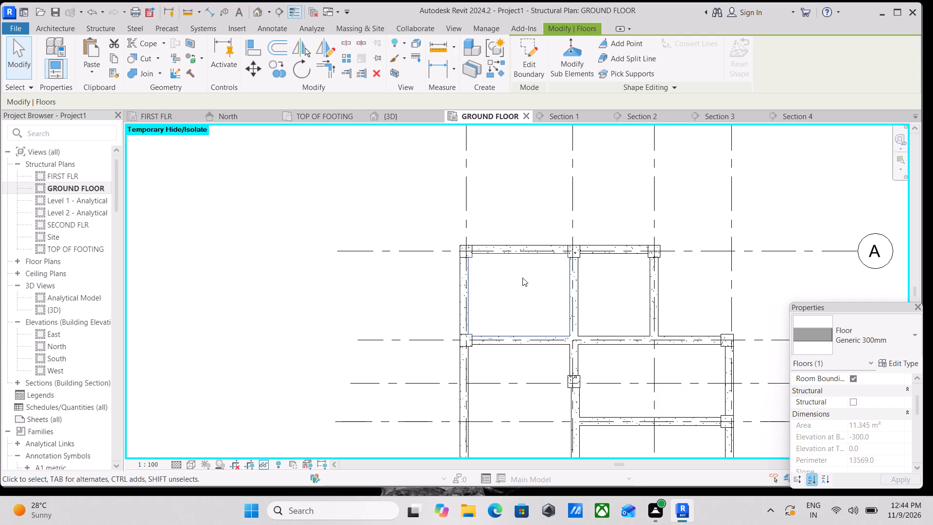
# Start a structural Generic 300mm floor for the second bay with a 150 mm boundary edge up the middle grid A column's face to the beam.
pyautogui.scroll(4, 602, 266)
pyautogui.moveTo(605, 281); pyautogui.dragTo(573, 298, button='middle')
pyautogui.scroll(1, 573, 298)
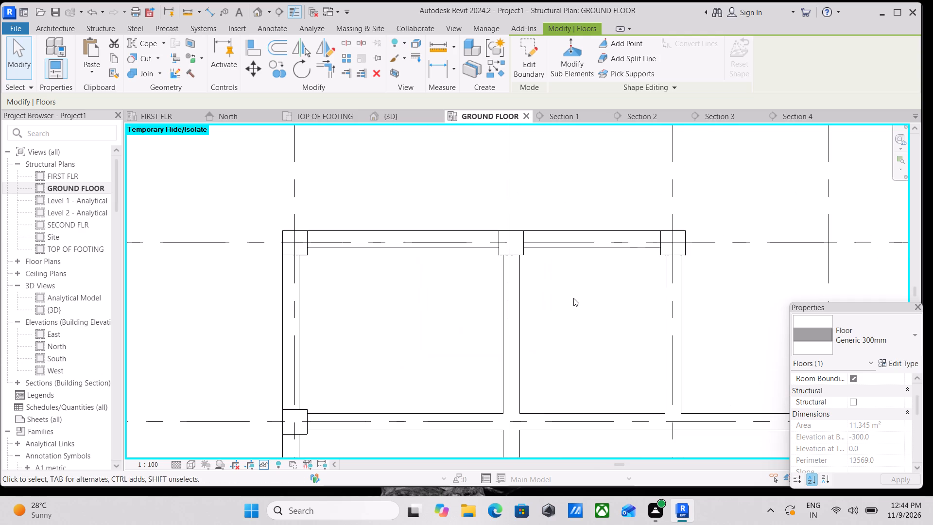
pyautogui.click(54, 26)
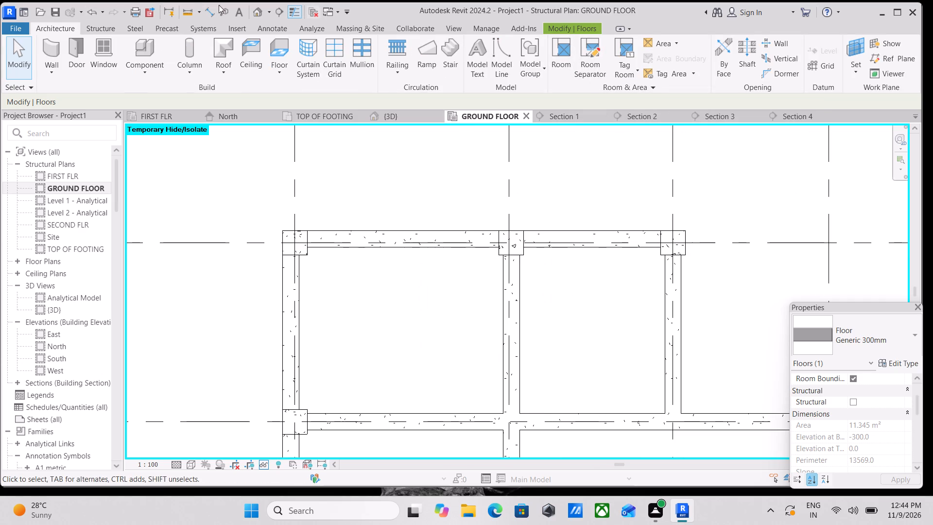
pyautogui.scroll(2, 536, 218)
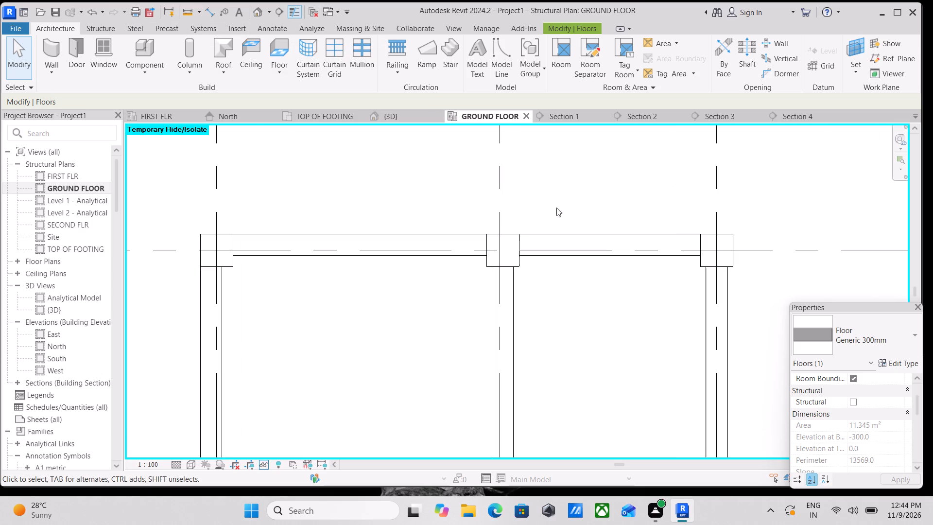
pyautogui.scroll(-3, 611, 194)
pyautogui.moveTo(611, 194); pyautogui.dragTo(683, 206, button='middle')
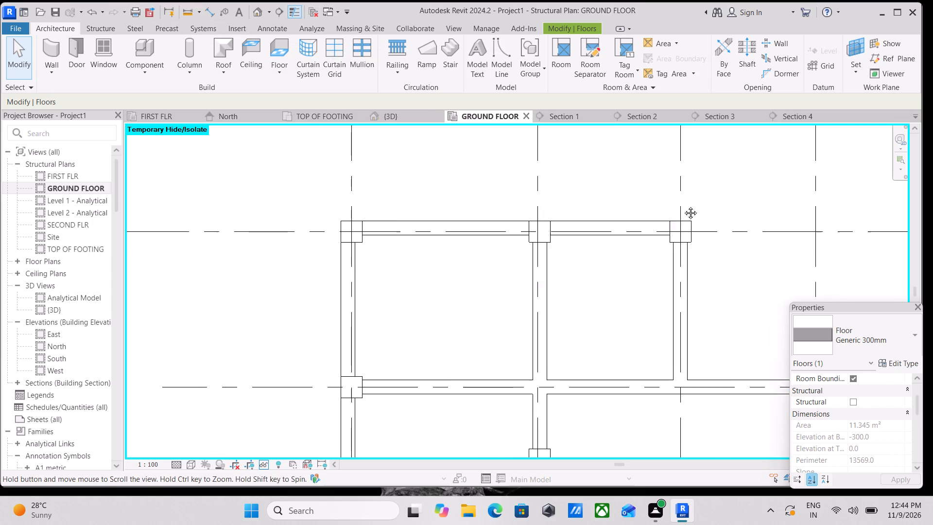
pyautogui.moveTo(683, 206); pyautogui.dragTo(726, 207, button='middle')
pyautogui.scroll(-2, 662, 229)
pyautogui.moveTo(704, 257); pyautogui.dragTo(754, 280, button='middle')
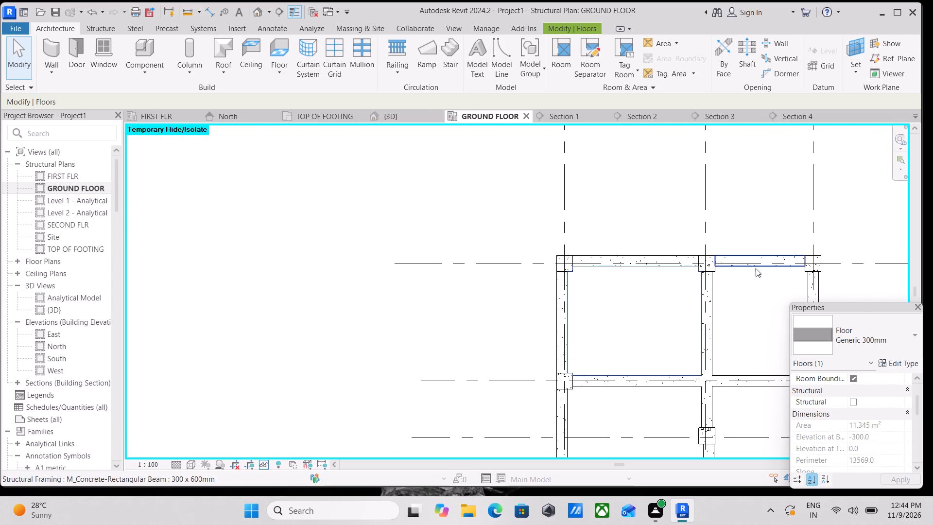
pyautogui.scroll(3, 742, 275)
pyautogui.moveTo(743, 279); pyautogui.dragTo(749, 293, button='middle')
pyautogui.moveTo(674, 202); pyautogui.dragTo(634, 229, button='middle')
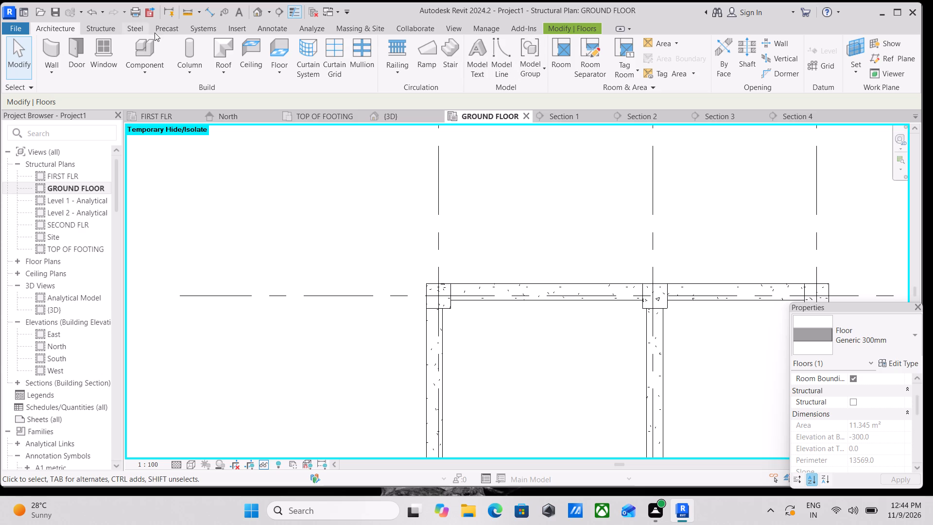
pyautogui.click(105, 27)
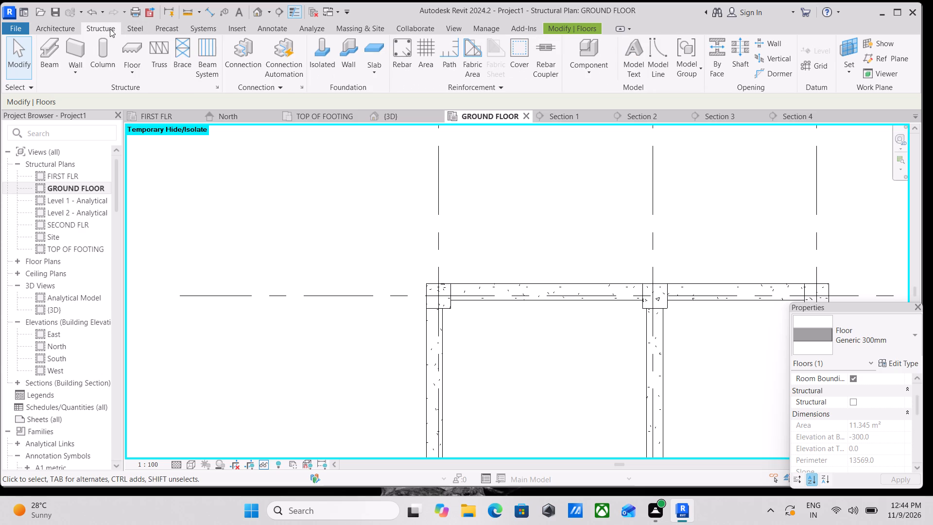
pyautogui.scroll(2, 741, 171)
pyautogui.scroll(-2, 687, 168)
pyautogui.moveTo(687, 168); pyautogui.dragTo(728, 182, button='middle')
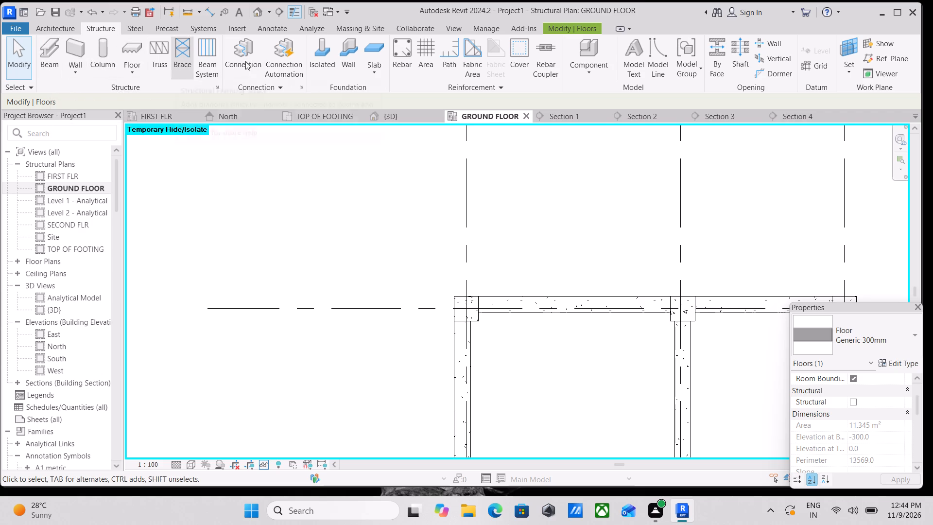
pyautogui.click(130, 65)
pyautogui.click(143, 89)
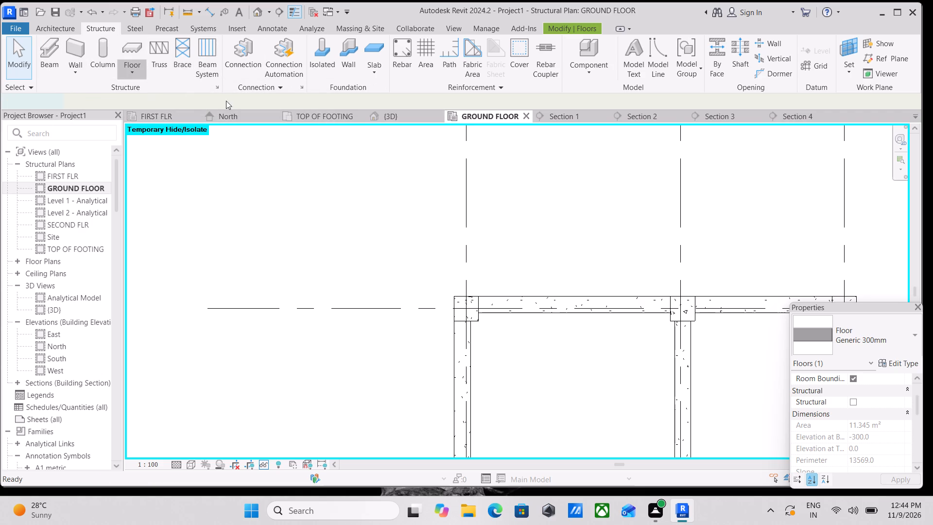
pyautogui.scroll(-3, 607, 229)
pyautogui.scroll(-1, 665, 232)
pyautogui.moveTo(664, 231); pyautogui.dragTo(521, 233, button='middle')
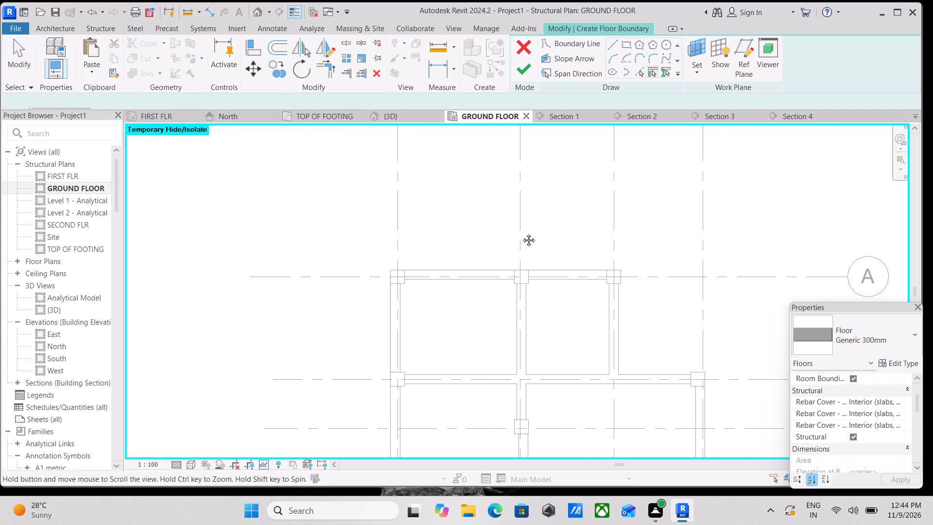
pyautogui.moveTo(521, 233); pyautogui.dragTo(520, 233, button='middle')
pyautogui.click(615, 40)
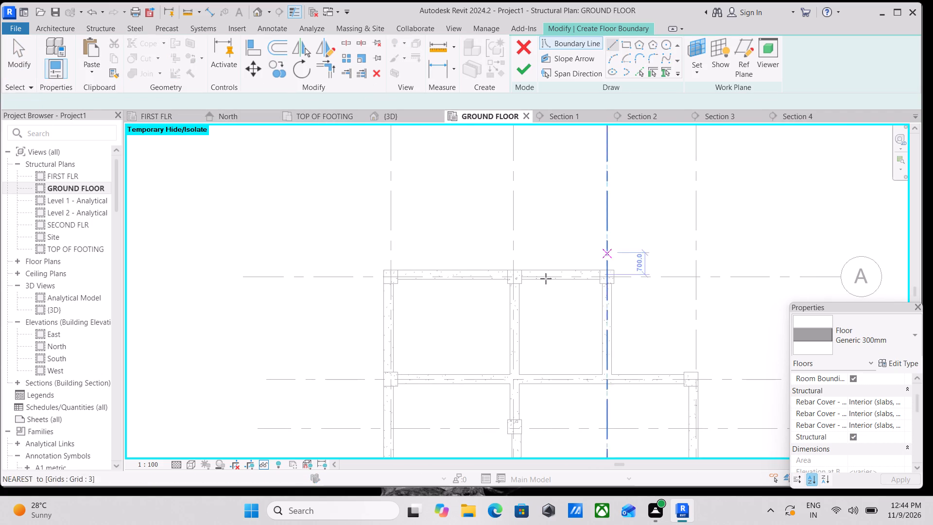
pyautogui.scroll(18, 530, 287)
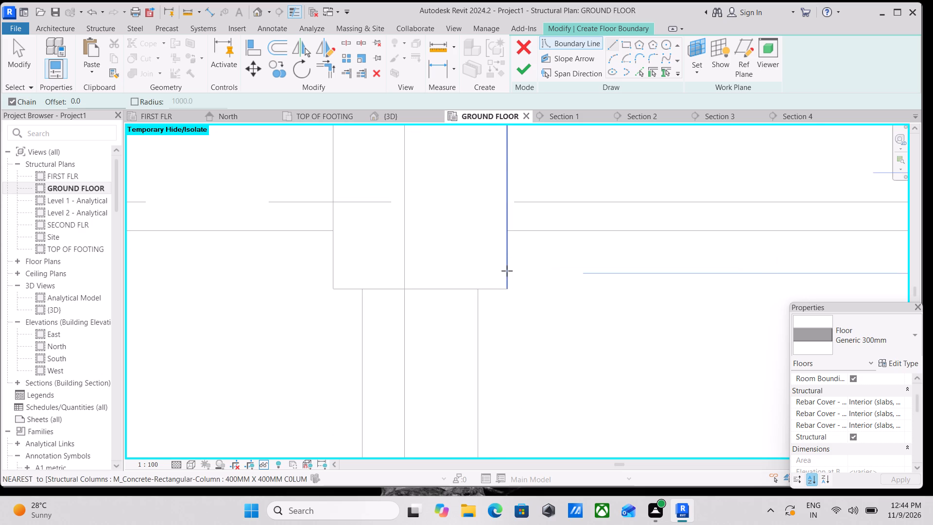
pyautogui.click(508, 286)
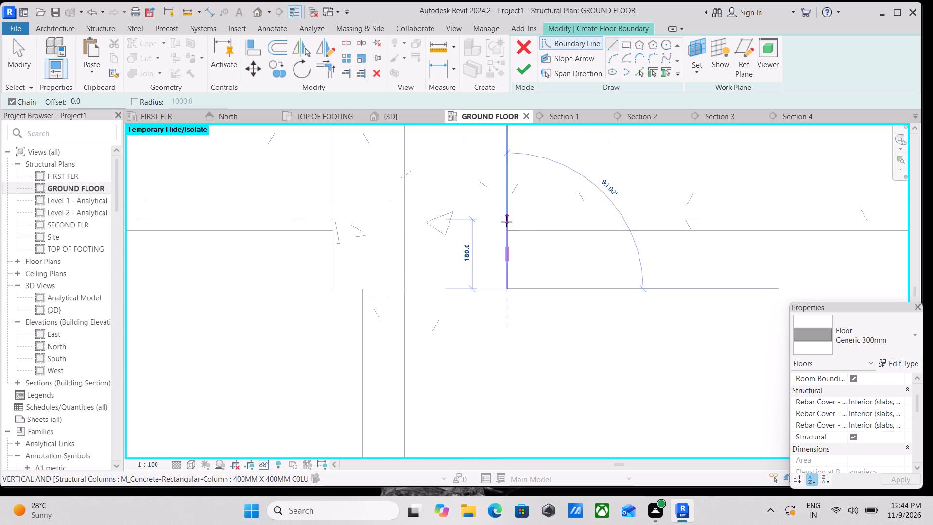
pyautogui.scroll(-9, 506, 222)
pyautogui.moveTo(506, 225); pyautogui.dragTo(474, 289, button='middle')
pyautogui.scroll(2, 474, 297)
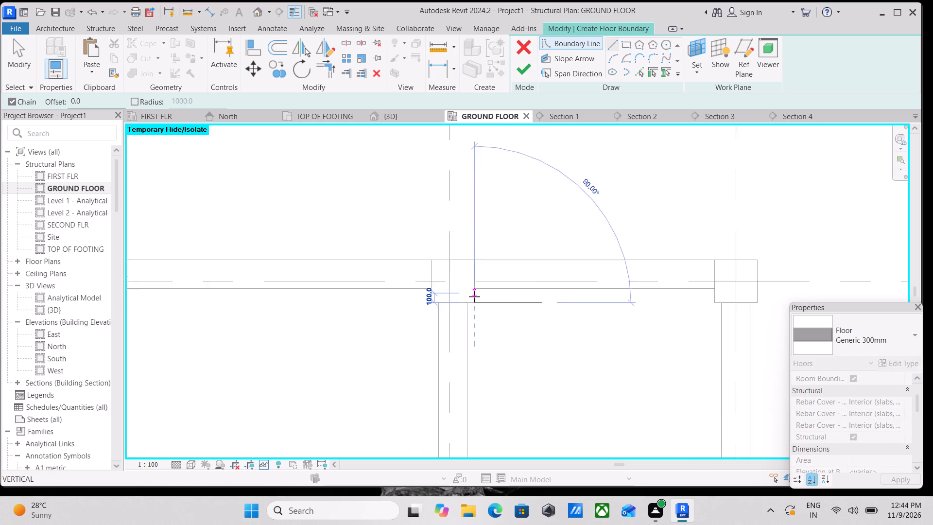
pyautogui.scroll(7, 474, 297)
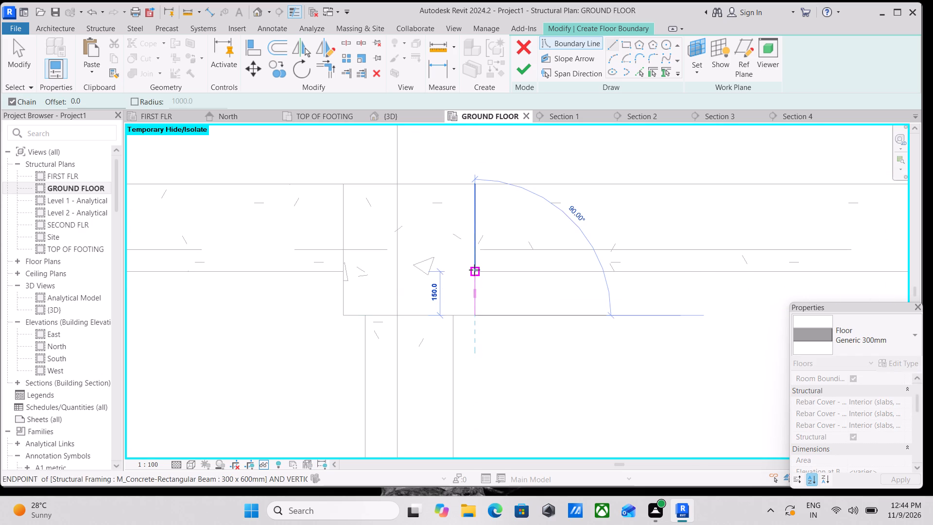
pyautogui.click(474, 270)
# Continue the boundary 2510 mm along the grid A beam's inner face and around the grid 3 column's corner to the adjoining beam's face.
pyautogui.scroll(-1, 679, 284)
pyautogui.moveTo(679, 284); pyautogui.dragTo(401, 268, button='middle')
pyautogui.moveTo(650, 239); pyautogui.dragTo(511, 251, button='middle')
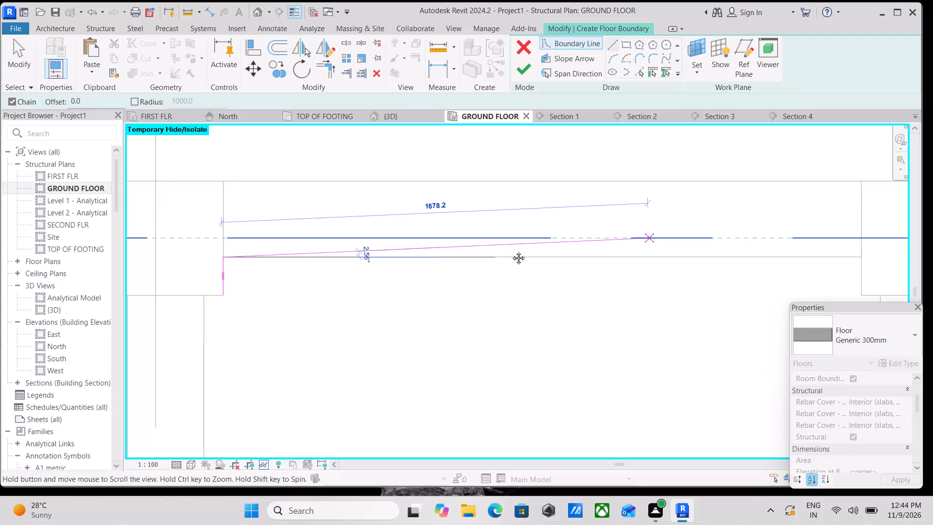
pyautogui.moveTo(511, 251); pyautogui.dragTo(407, 253, button='middle')
pyautogui.click(619, 270)
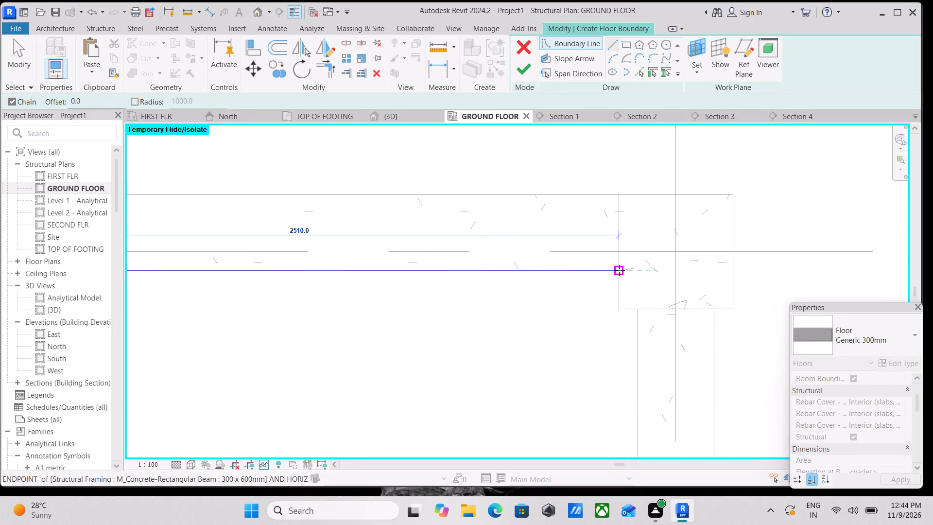
pyautogui.click(622, 309)
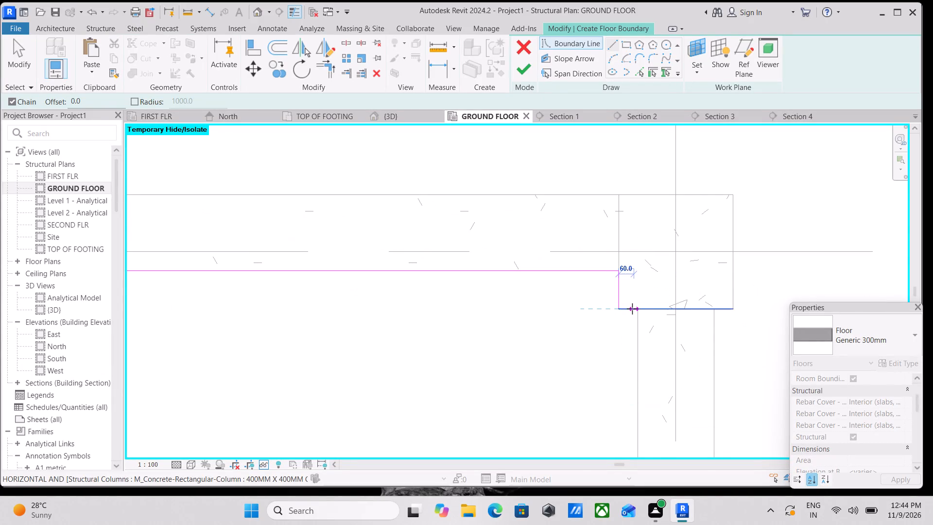
pyautogui.click(639, 309)
# Draw the boundary about 2899.5 mm down the grid 3 beam's inner face and back along the lower beam to the opposite corner.
pyautogui.scroll(-2, 636, 330)
pyautogui.moveTo(636, 330); pyautogui.dragTo(638, 144, button='middle')
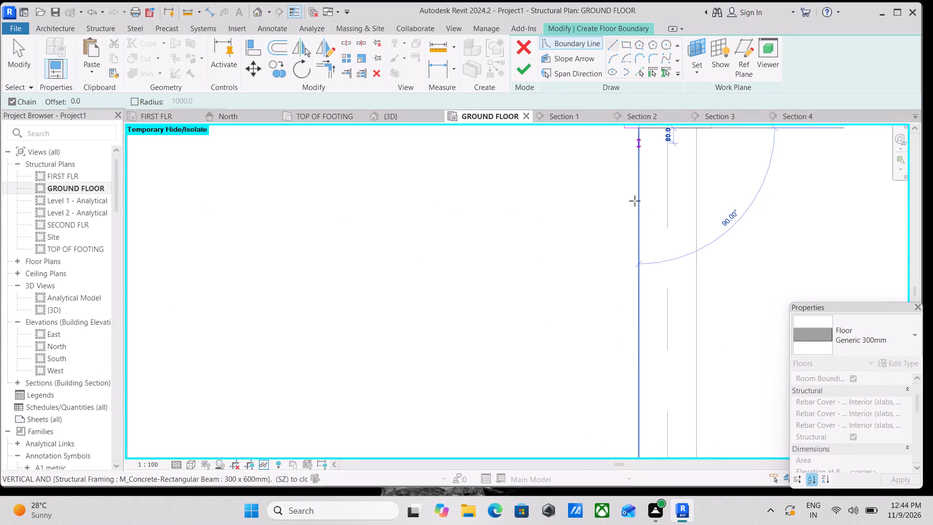
pyautogui.scroll(-4, 629, 284)
pyautogui.moveTo(629, 284); pyautogui.dragTo(657, 189, button='middle')
pyautogui.scroll(-3, 659, 294)
pyautogui.moveTo(659, 294); pyautogui.dragTo(691, 229, button='middle')
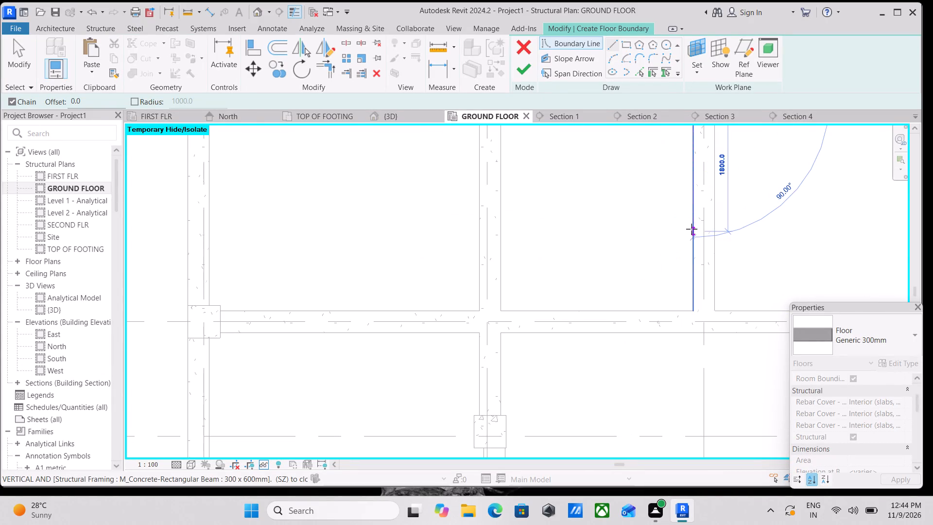
pyautogui.click(695, 310)
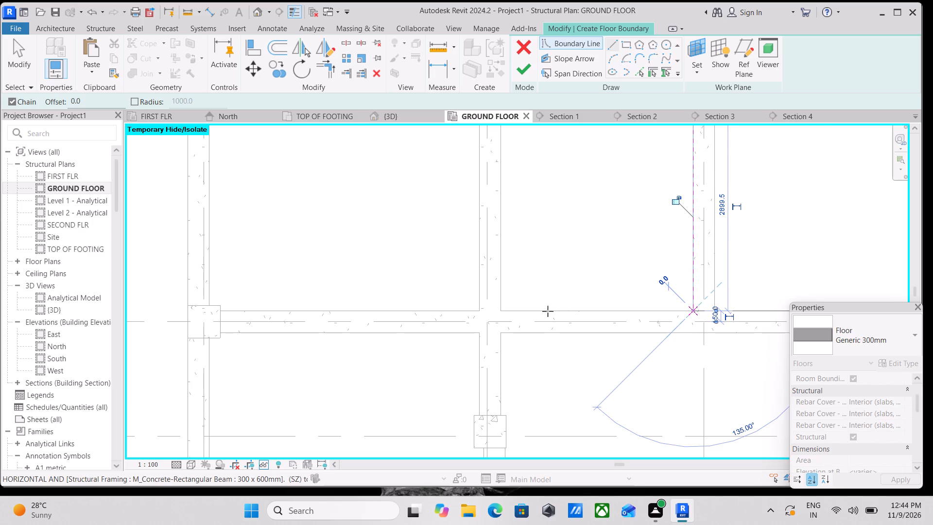
pyautogui.click(503, 310)
# Close the second bay's boundary up the remaining beam's inner face and across 75 mm to the middle grid A column's corner.
pyautogui.scroll(-1, 511, 246)
pyautogui.moveTo(511, 246); pyautogui.dragTo(520, 318, button='middle')
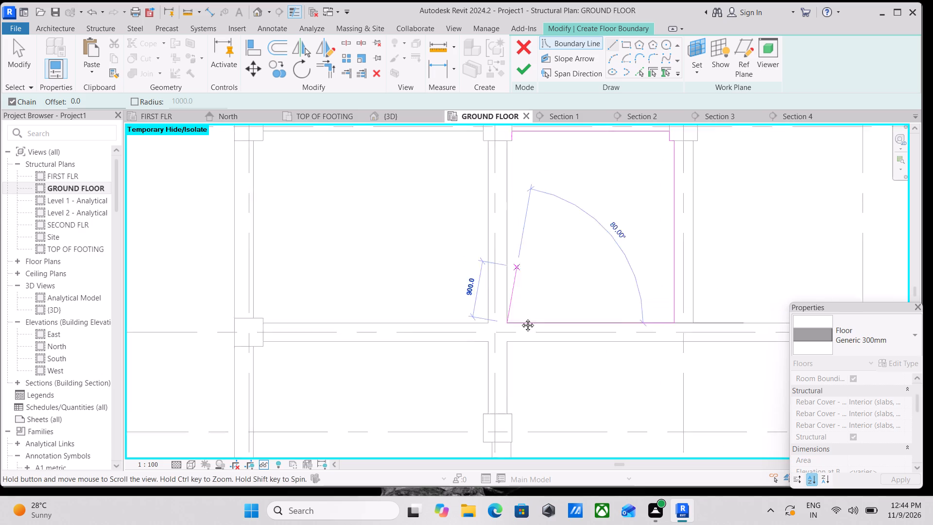
pyautogui.moveTo(520, 318); pyautogui.dragTo(505, 377, button='middle')
pyautogui.scroll(4, 492, 248)
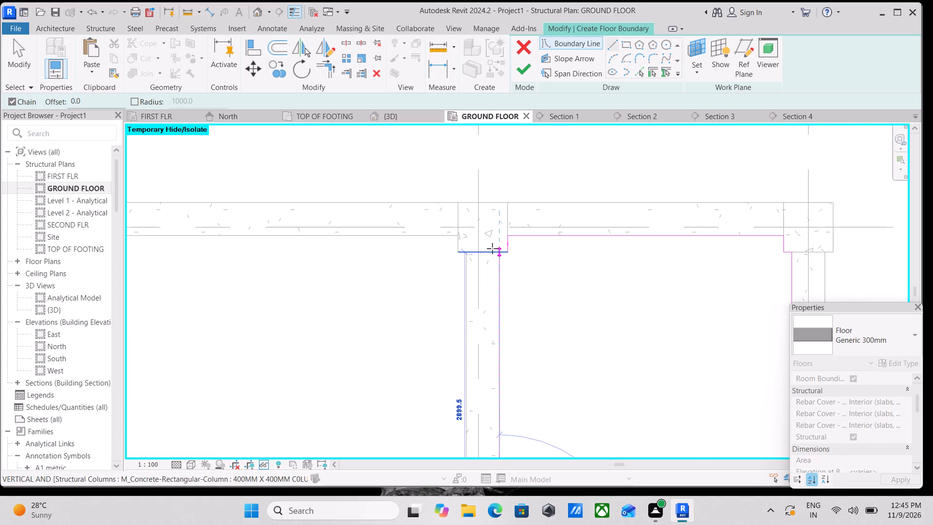
pyautogui.scroll(4, 492, 248)
pyautogui.click(506, 256)
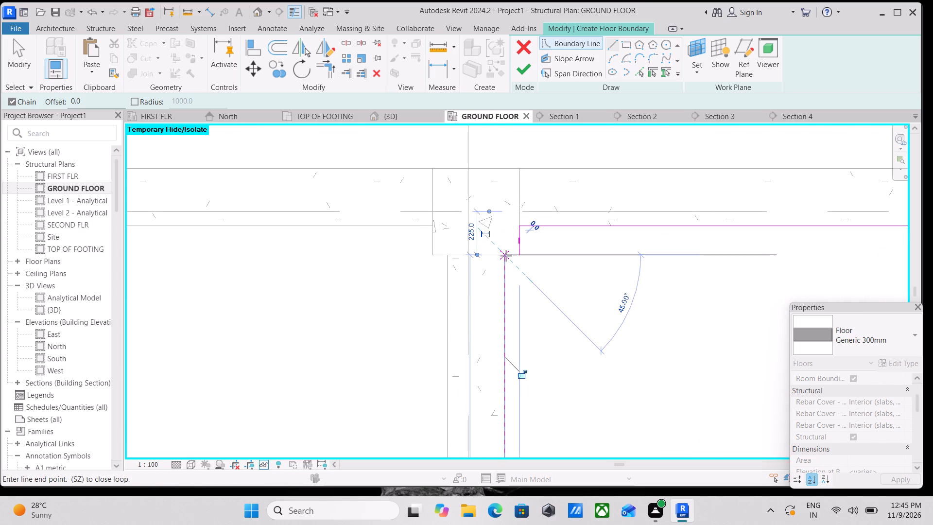
pyautogui.scroll(7, 506, 256)
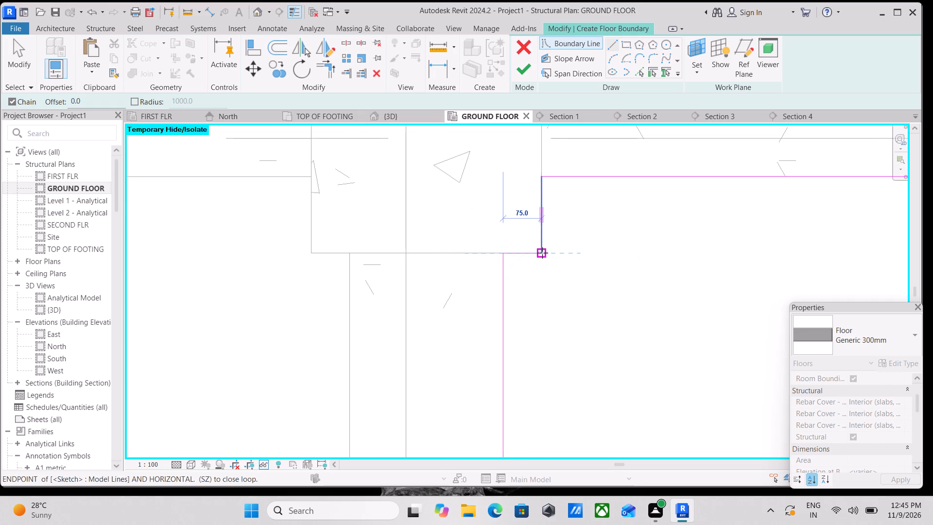
pyautogui.click(542, 253)
pyautogui.press('Escape')
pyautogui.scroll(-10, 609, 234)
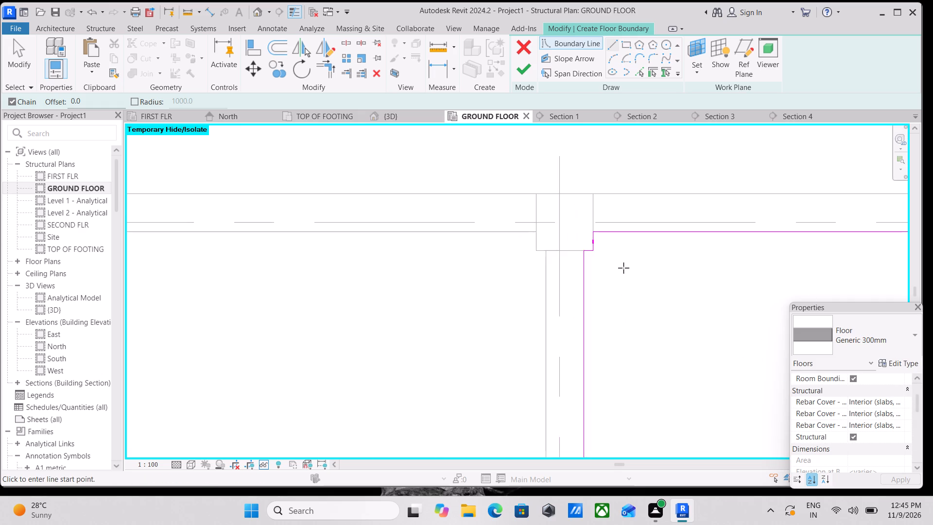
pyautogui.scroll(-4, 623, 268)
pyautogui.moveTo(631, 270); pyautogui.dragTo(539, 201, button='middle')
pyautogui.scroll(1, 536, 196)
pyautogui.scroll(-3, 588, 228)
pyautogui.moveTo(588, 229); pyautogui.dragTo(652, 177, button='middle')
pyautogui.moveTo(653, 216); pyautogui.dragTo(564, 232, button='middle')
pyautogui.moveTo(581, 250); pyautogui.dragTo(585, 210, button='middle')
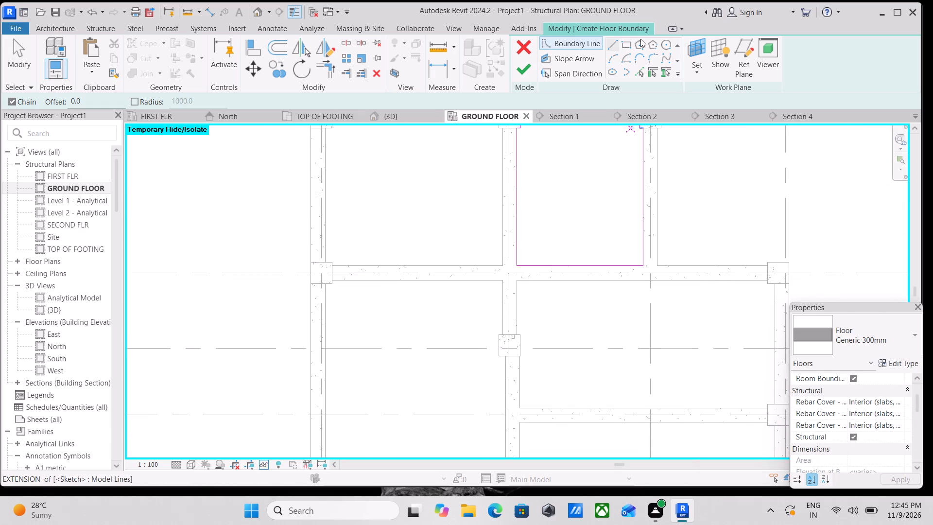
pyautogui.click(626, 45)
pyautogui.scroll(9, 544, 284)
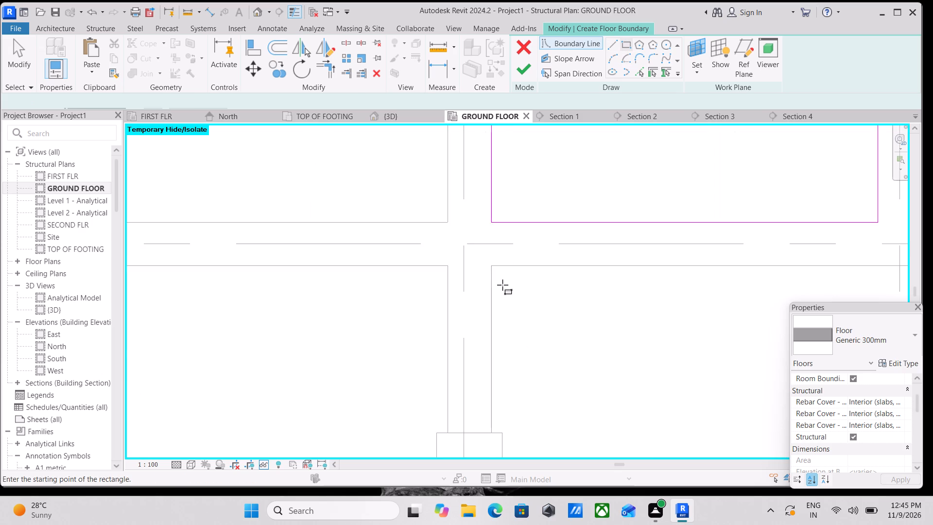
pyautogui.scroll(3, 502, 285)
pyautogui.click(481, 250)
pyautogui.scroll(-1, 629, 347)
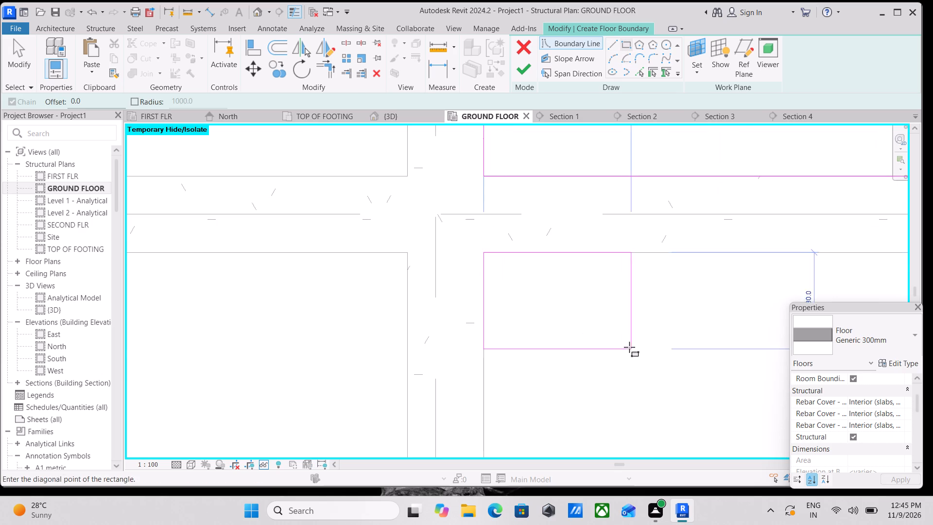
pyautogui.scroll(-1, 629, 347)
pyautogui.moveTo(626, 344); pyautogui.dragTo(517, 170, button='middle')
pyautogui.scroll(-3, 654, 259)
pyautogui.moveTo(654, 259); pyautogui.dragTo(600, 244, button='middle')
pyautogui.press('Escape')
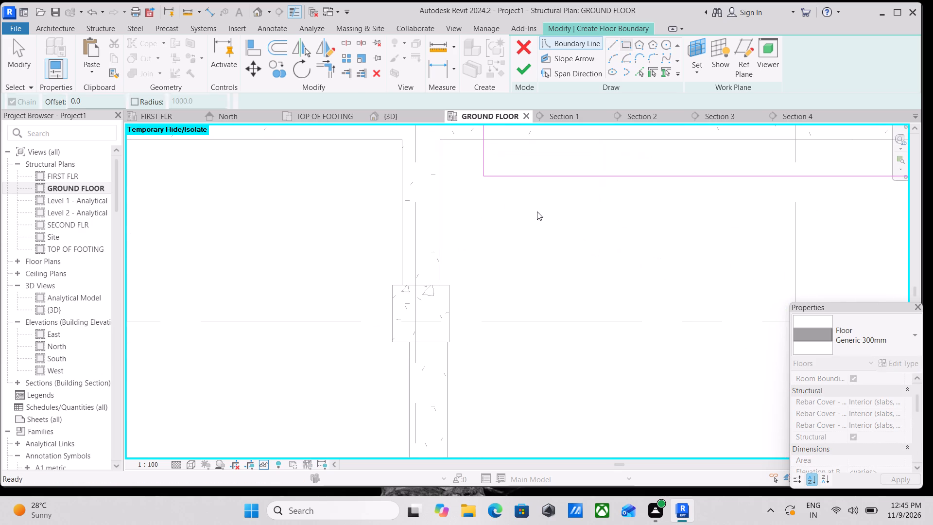
# Start the bay boundary below grid B, drawing 1148.2 mm down the beam's inner face and across to the grid C column's corner.
pyautogui.scroll(-5, 537, 211)
pyautogui.moveTo(512, 218); pyautogui.dragTo(517, 274, button='middle')
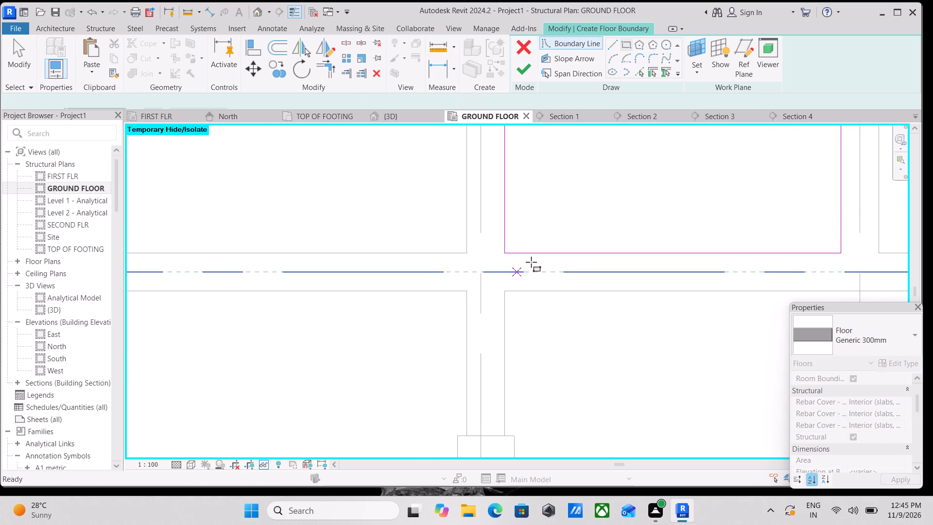
pyautogui.click(611, 42)
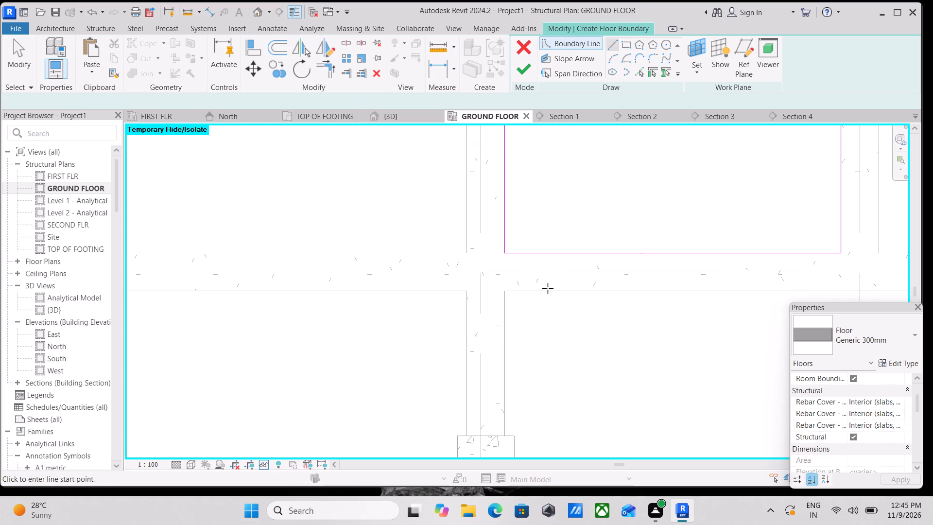
pyautogui.click(506, 294)
pyautogui.moveTo(512, 352); pyautogui.dragTo(507, 192, button='middle')
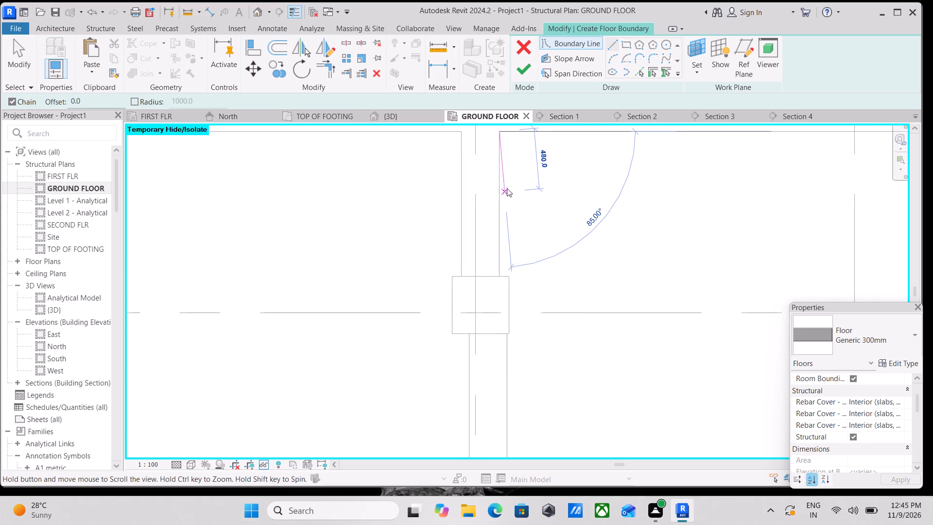
pyautogui.click(504, 279)
pyautogui.scroll(3, 508, 280)
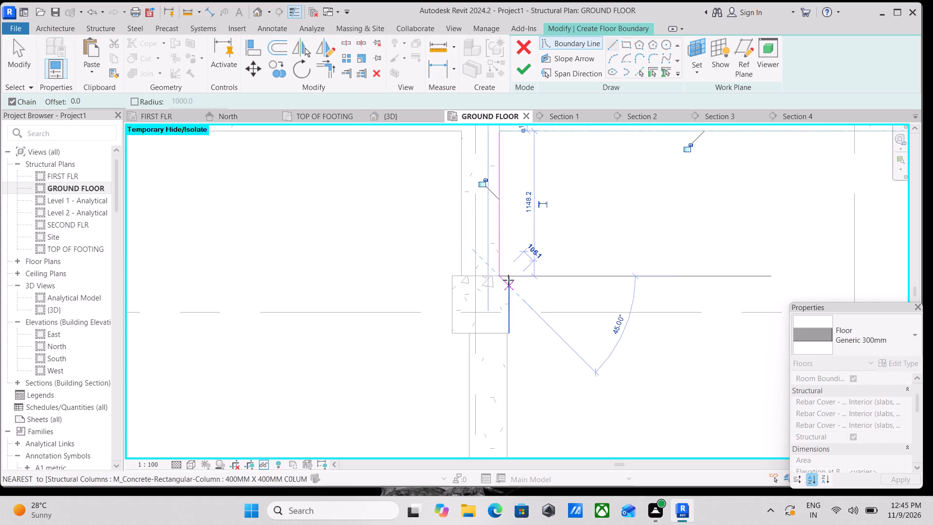
pyautogui.scroll(4, 508, 280)
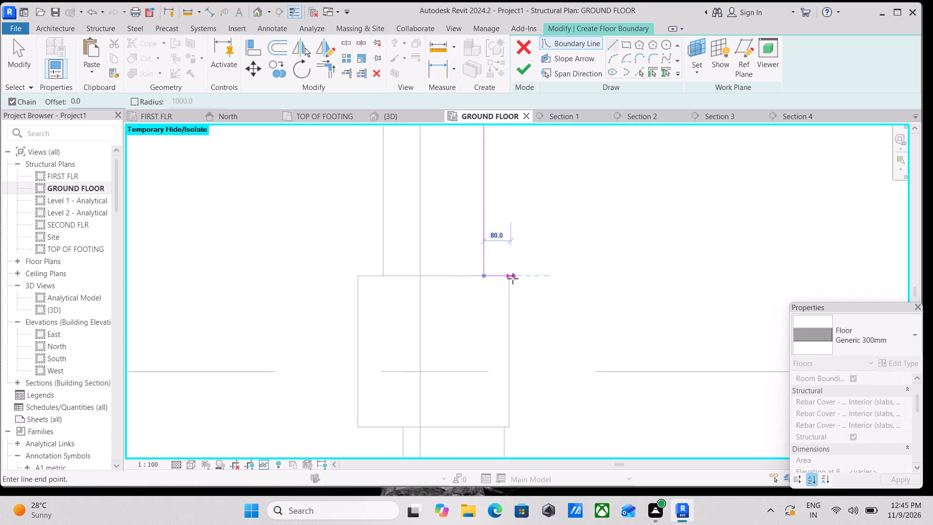
pyautogui.click(509, 276)
# Continue the boundary 450 mm down the grid C column's face, 15 mm back to the beam, and 1091.1 mm down to the grid D beam.
pyautogui.scroll(-3, 519, 314)
pyautogui.moveTo(519, 314); pyautogui.dragTo(516, 200, button='middle')
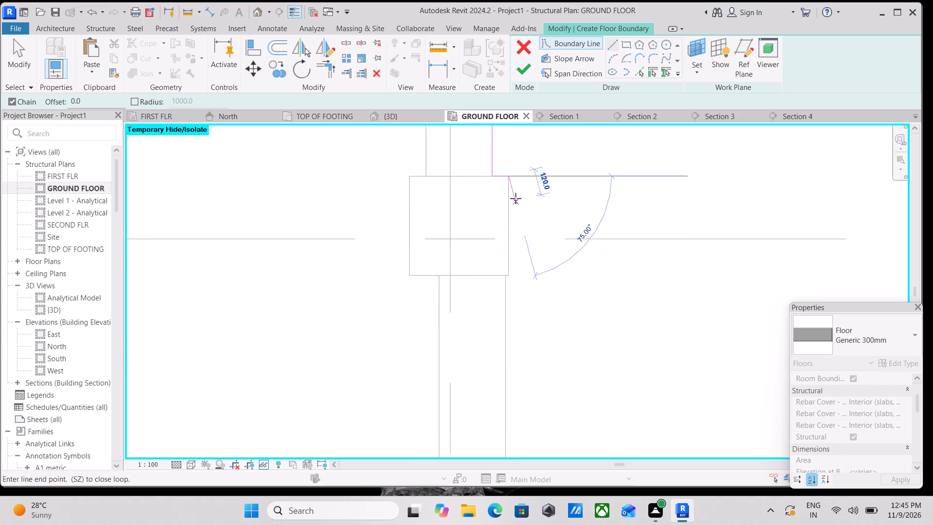
pyautogui.scroll(7, 517, 283)
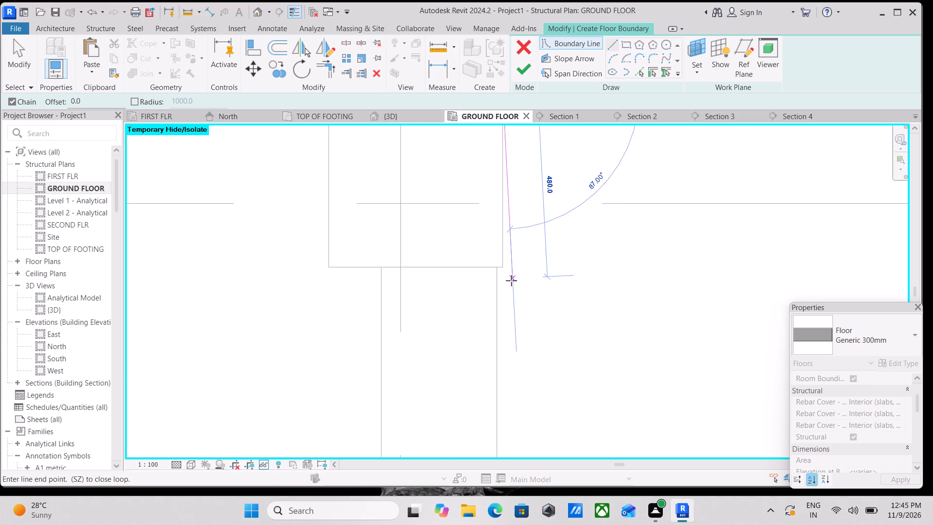
pyautogui.click(502, 258)
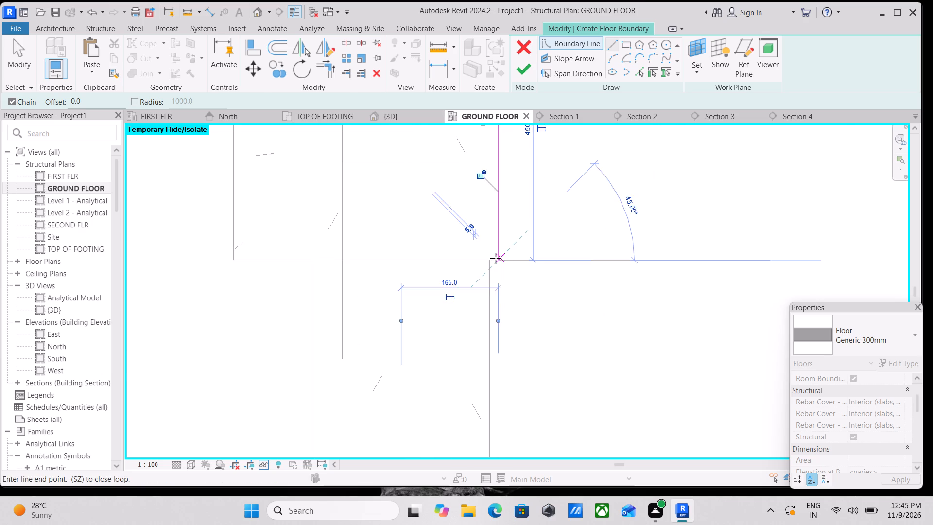
pyautogui.scroll(6, 496, 258)
pyautogui.click(485, 262)
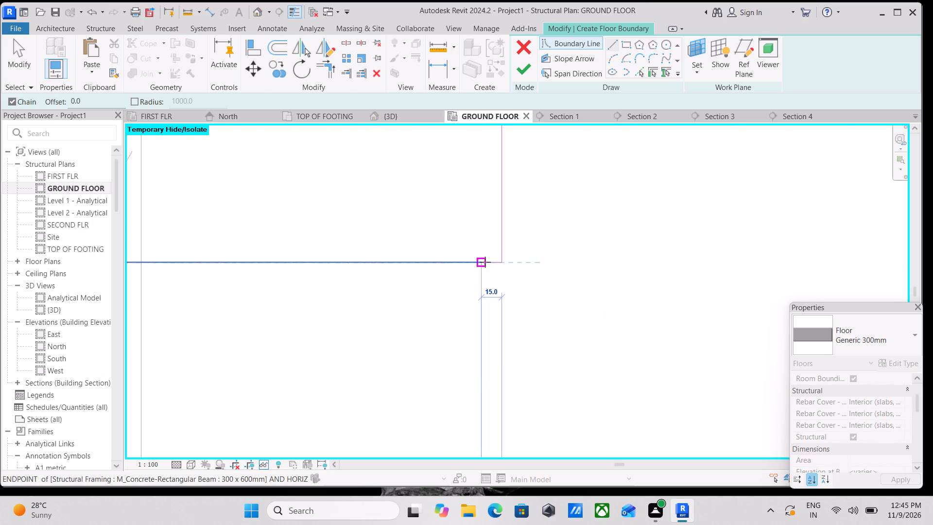
pyautogui.scroll(-11, 485, 268)
pyautogui.moveTo(487, 278); pyautogui.dragTo(465, 124, button='middle')
pyautogui.scroll(-4, 482, 278)
pyautogui.moveTo(482, 278); pyautogui.dragTo(485, 184, button='middle')
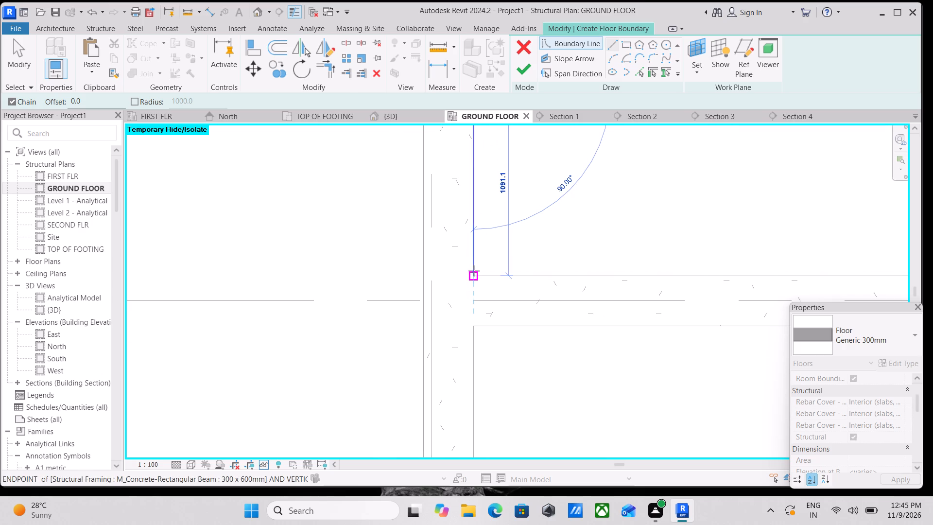
pyautogui.click(474, 276)
# Draw the boundary along the grid D beam's upper face and around the outer column's corner, 150 mm across to the adjoining beam.
pyautogui.scroll(-3, 621, 245)
pyautogui.moveTo(621, 245); pyautogui.dragTo(429, 258, button='middle')
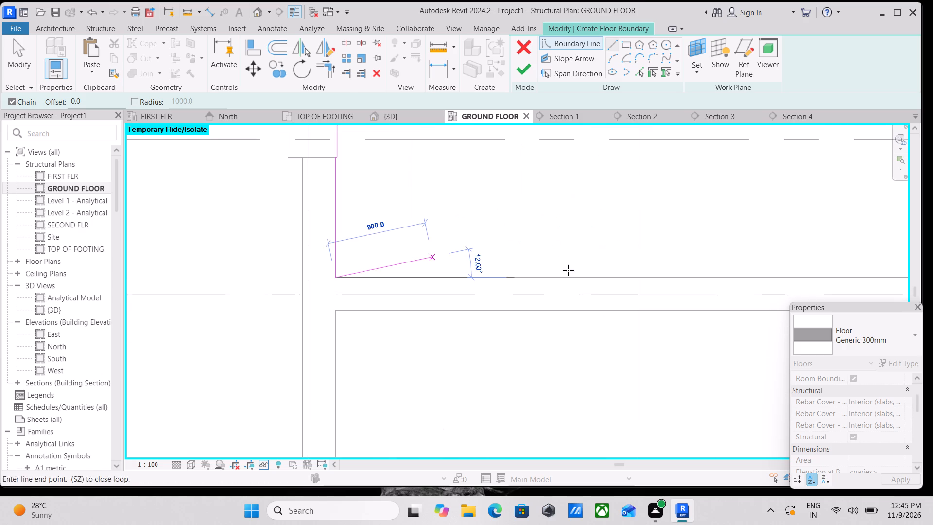
pyautogui.scroll(-4, 584, 269)
pyautogui.moveTo(584, 269); pyautogui.dragTo(477, 292, button='middle')
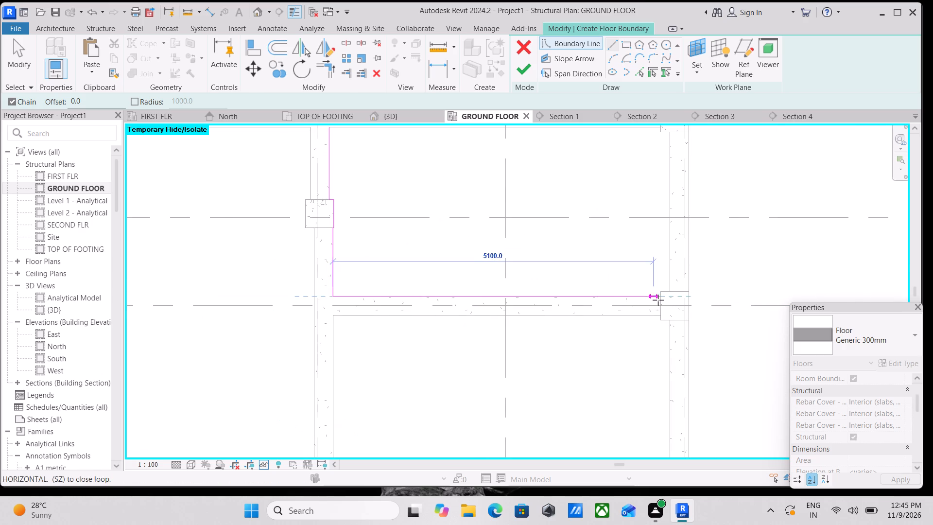
pyautogui.scroll(9, 659, 299)
pyautogui.click(665, 294)
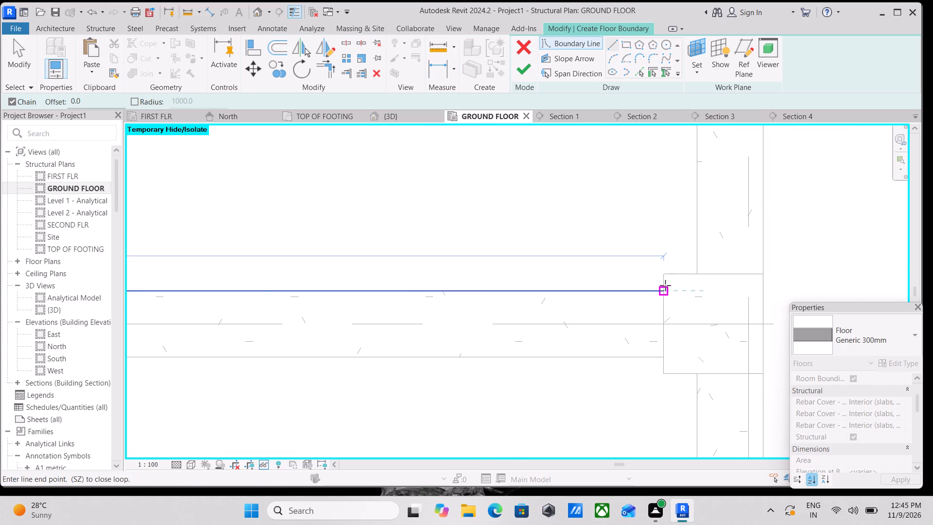
pyautogui.click(665, 271)
pyautogui.moveTo(705, 262); pyautogui.dragTo(646, 280, button='middle')
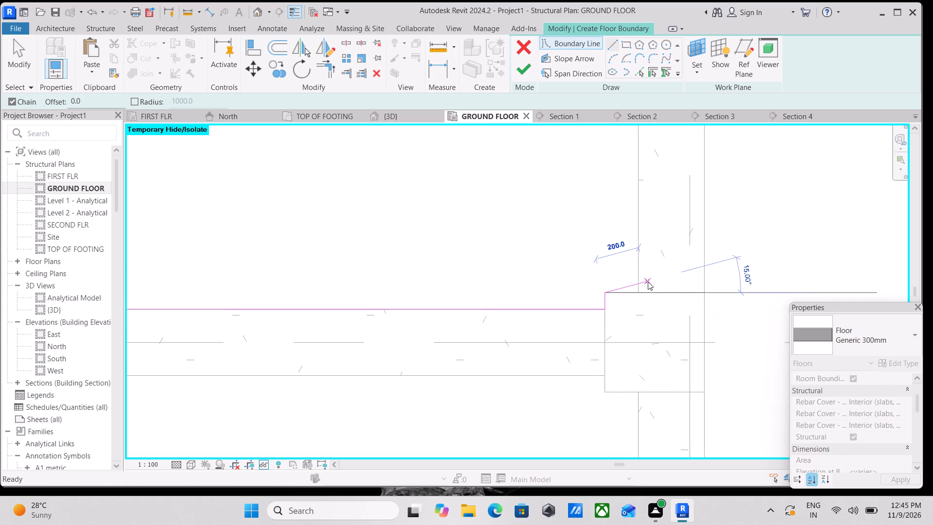
pyautogui.click(641, 292)
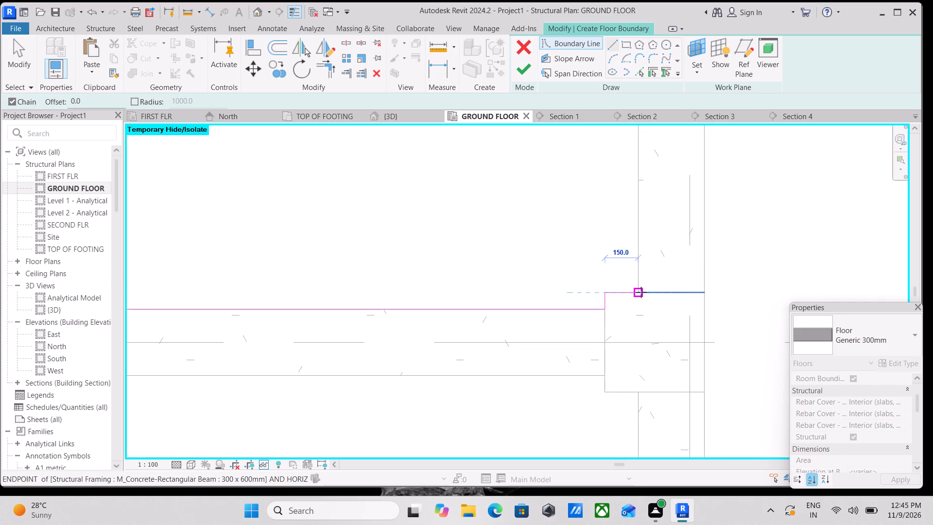
# Continue the boundary up the outer beam's inner face and around the grid B column's corner, with a 150 mm edge, to the grid B beam.
pyautogui.scroll(-2, 646, 196)
pyautogui.moveTo(646, 196); pyautogui.dragTo(629, 367, button='middle')
pyautogui.scroll(-4, 646, 203)
pyautogui.moveTo(641, 203); pyautogui.dragTo(626, 367, button='middle')
pyautogui.click(612, 258)
pyautogui.scroll(5, 612, 258)
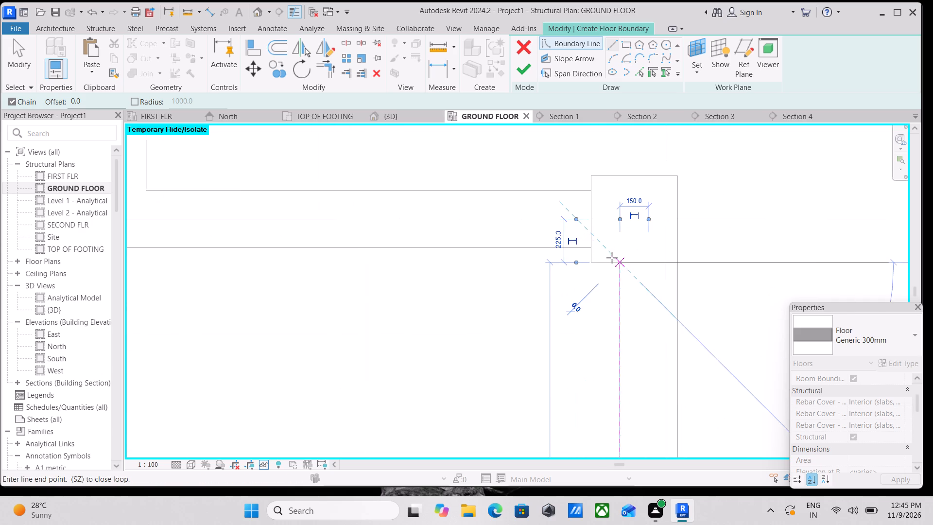
pyautogui.scroll(4, 610, 258)
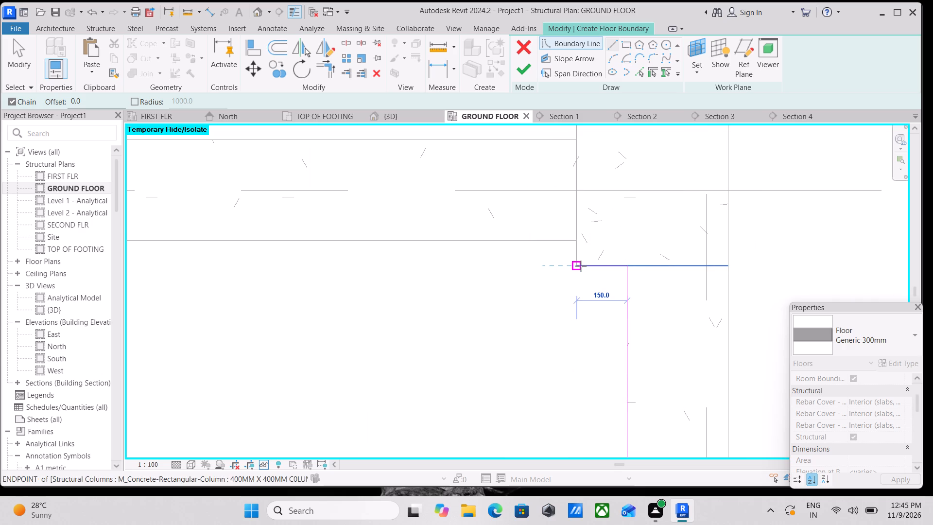
pyautogui.click(581, 266)
pyautogui.click(578, 240)
# Close the boundary between grids B and D along the grid B beam's lower face to its starting corner.
pyautogui.scroll(-4, 513, 240)
pyautogui.moveTo(513, 240); pyautogui.dragTo(729, 256, button='middle')
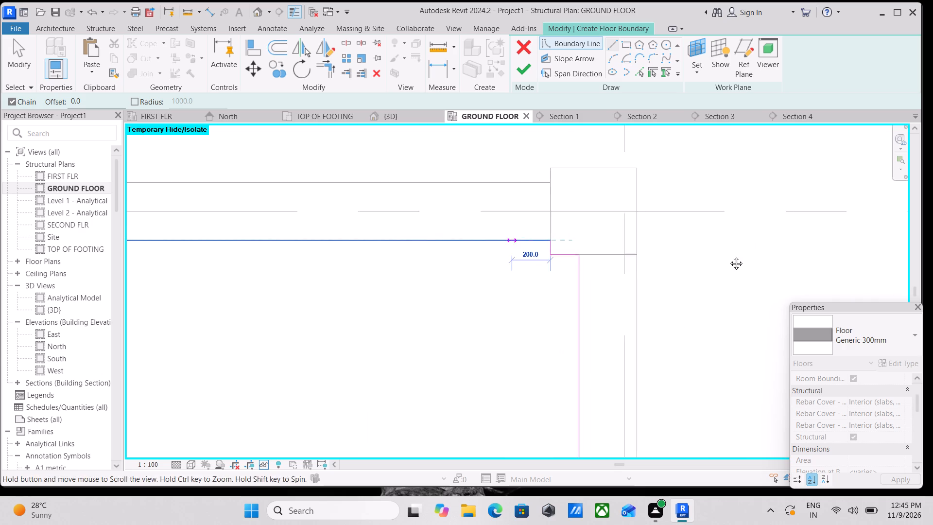
pyautogui.moveTo(729, 256); pyautogui.dragTo(932, 267, button='middle')
pyautogui.scroll(-3, 503, 273)
pyautogui.moveTo(503, 273); pyautogui.dragTo(787, 270, button='middle')
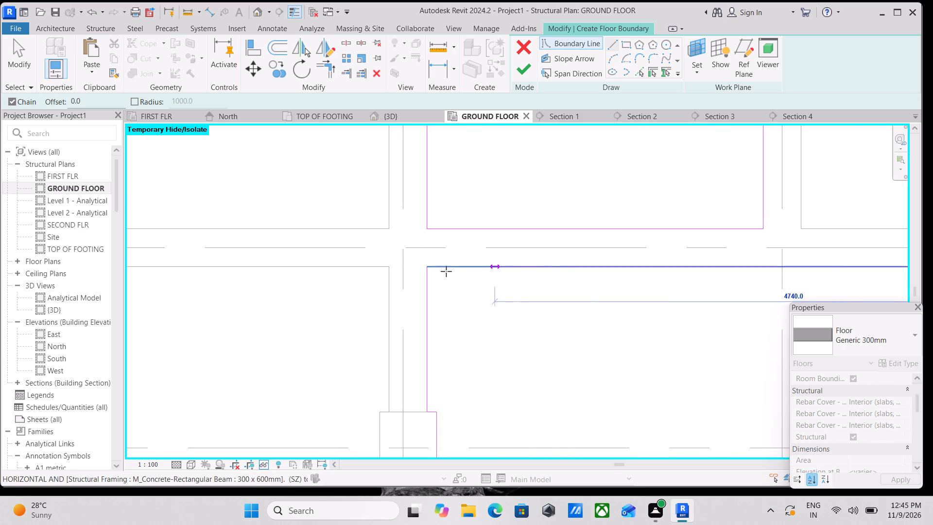
pyautogui.click(429, 268)
pyautogui.press('Escape')
pyautogui.scroll(-5, 504, 269)
pyautogui.scroll(-2, 552, 275)
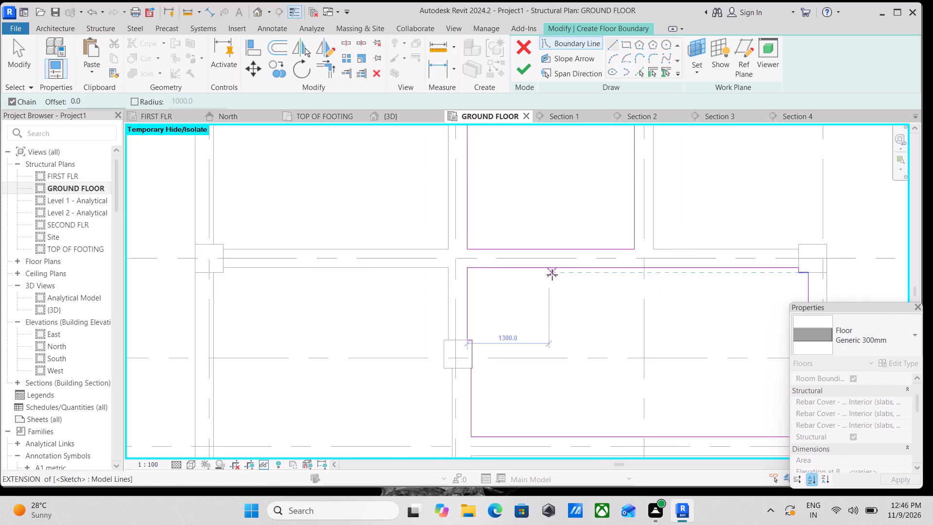
pyautogui.scroll(-3, 552, 275)
pyautogui.press('Escape')
# Start the bay boundary below grid D along the beam's lower face to the outer column and down that column's face to its corner.
pyautogui.scroll(-4, 547, 278)
pyautogui.moveTo(547, 278); pyautogui.dragTo(585, 248, button='middle')
pyautogui.scroll(4, 559, 297)
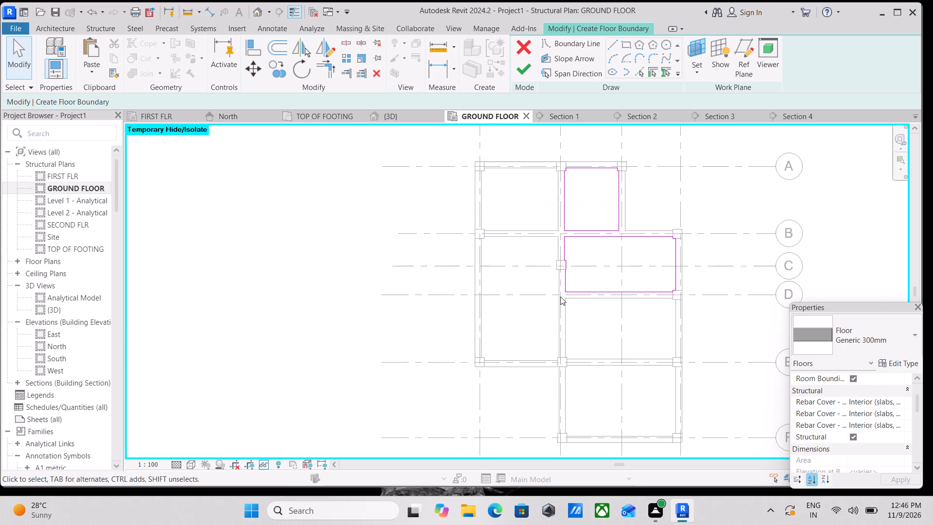
pyautogui.scroll(5, 567, 297)
pyautogui.click(611, 48)
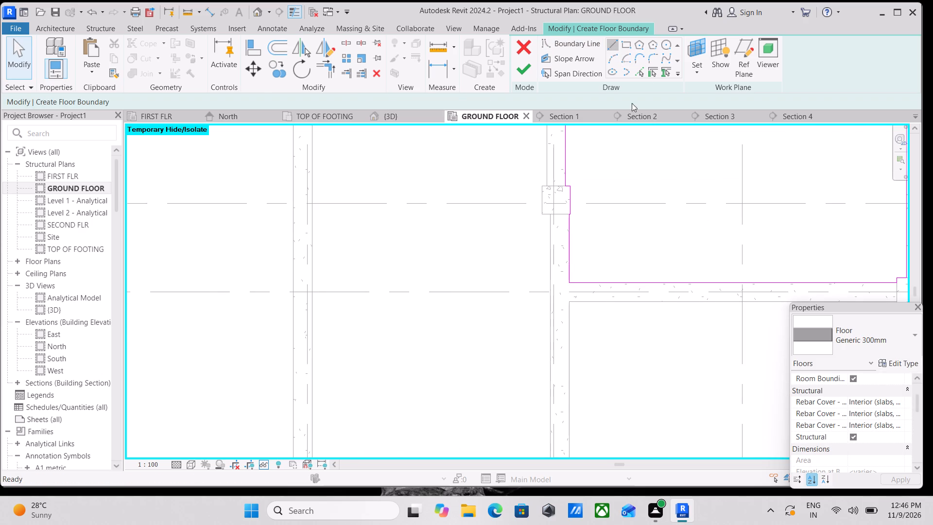
pyautogui.scroll(7, 553, 308)
pyautogui.scroll(2, 593, 292)
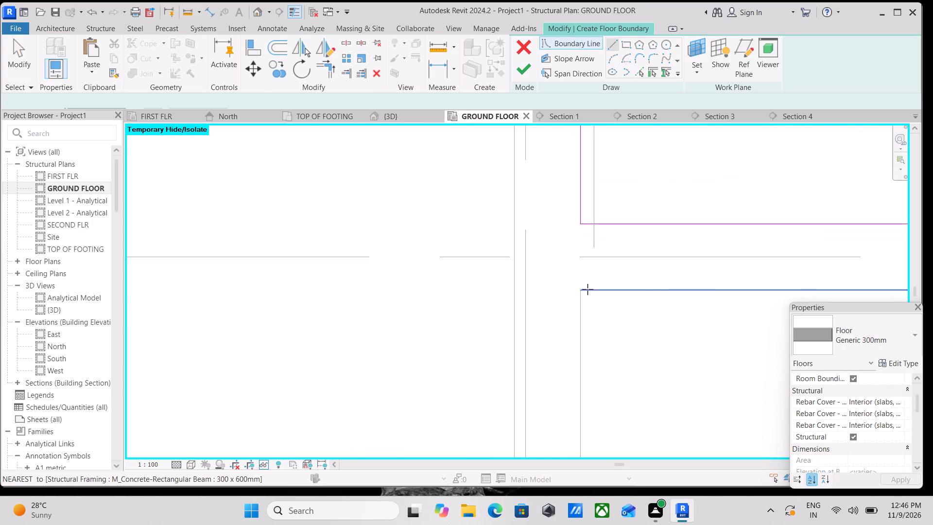
pyautogui.click(579, 289)
pyautogui.scroll(-1, 799, 289)
pyautogui.moveTo(799, 289); pyautogui.dragTo(325, 266, button='middle')
pyautogui.scroll(-3, 676, 273)
pyautogui.moveTo(676, 273); pyautogui.dragTo(423, 277, button='middle')
pyautogui.scroll(-2, 671, 263)
pyautogui.moveTo(671, 263); pyautogui.dragTo(656, 265, button='middle')
pyautogui.scroll(8, 688, 265)
pyautogui.click(722, 291)
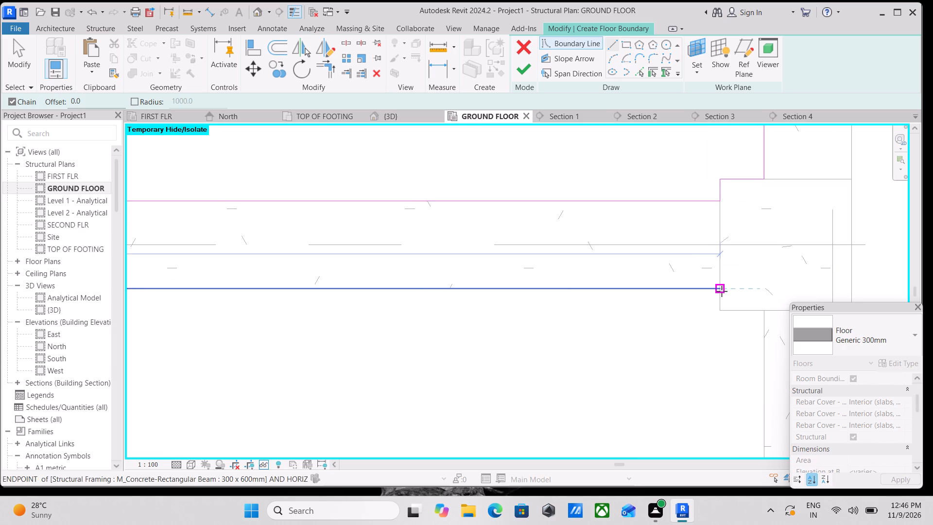
pyautogui.click(719, 311)
# Adjust the short boundary edge on the outer grid D column's face so its lower end meets the column's corner.
pyautogui.moveTo(760, 311); pyautogui.dragTo(750, 311, button='middle')
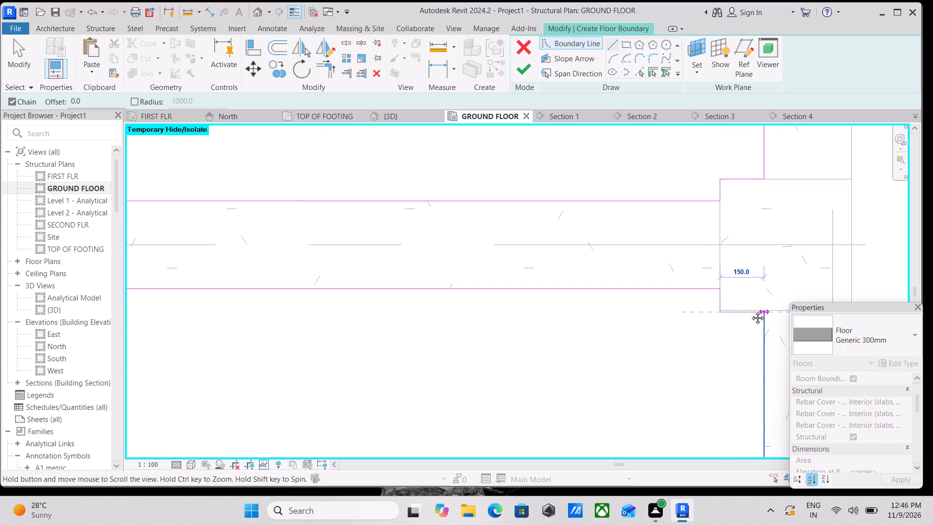
pyautogui.moveTo(750, 311); pyautogui.dragTo(692, 300, button='middle')
pyautogui.press('Escape')
pyautogui.scroll(3, 662, 302)
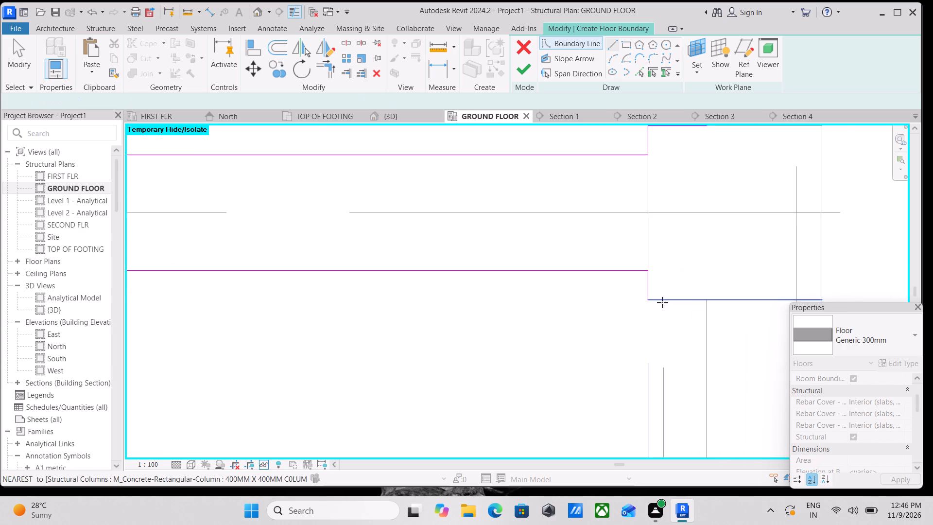
pyautogui.scroll(5, 662, 302)
pyautogui.press('Escape')
pyautogui.scroll(8, 654, 303)
pyautogui.press('Escape')
pyautogui.press('Escape')
pyautogui.press('Escape')
pyautogui.scroll(3, 616, 295)
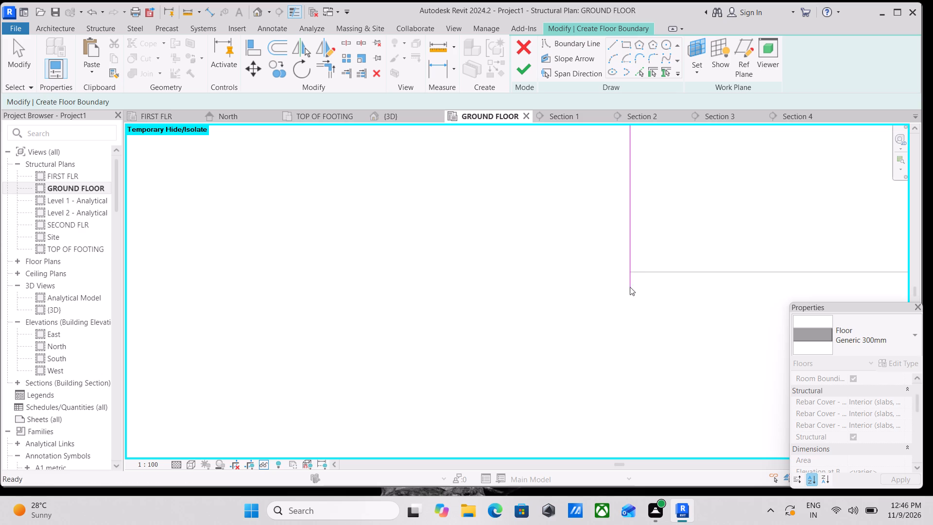
pyautogui.click(632, 284)
pyautogui.moveTo(630, 291); pyautogui.dragTo(628, 272)
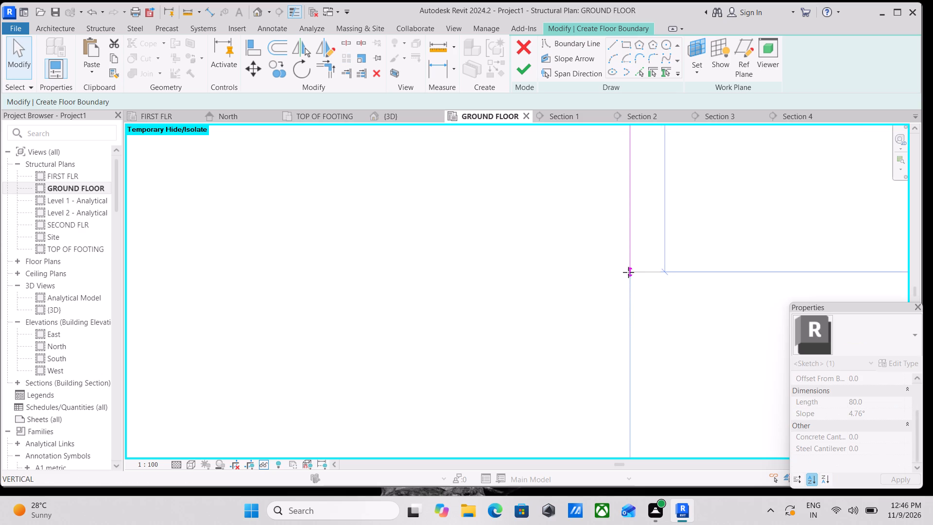
pyautogui.press('Escape')
# Draw a 150 mm boundary edge along the outer grid D column's lower face to the adjoining beam's inner face.
pyautogui.click(613, 39)
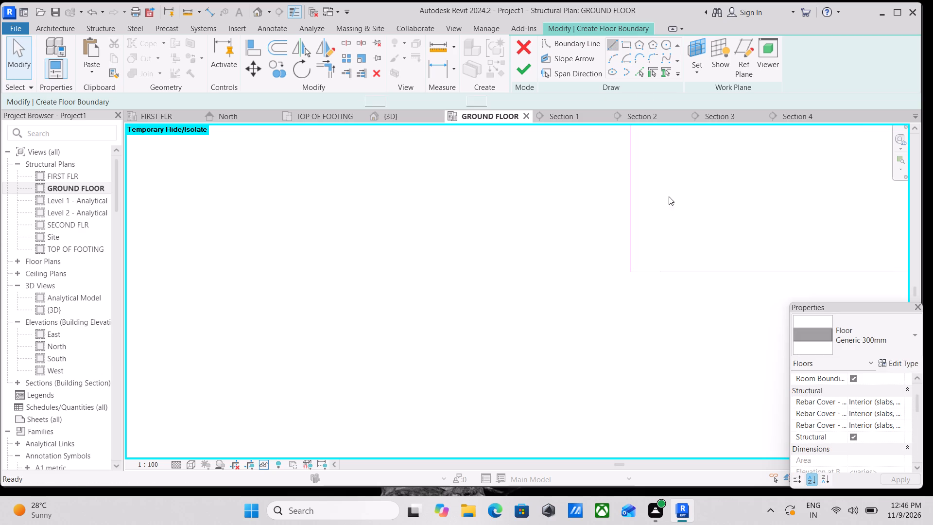
pyautogui.click(633, 272)
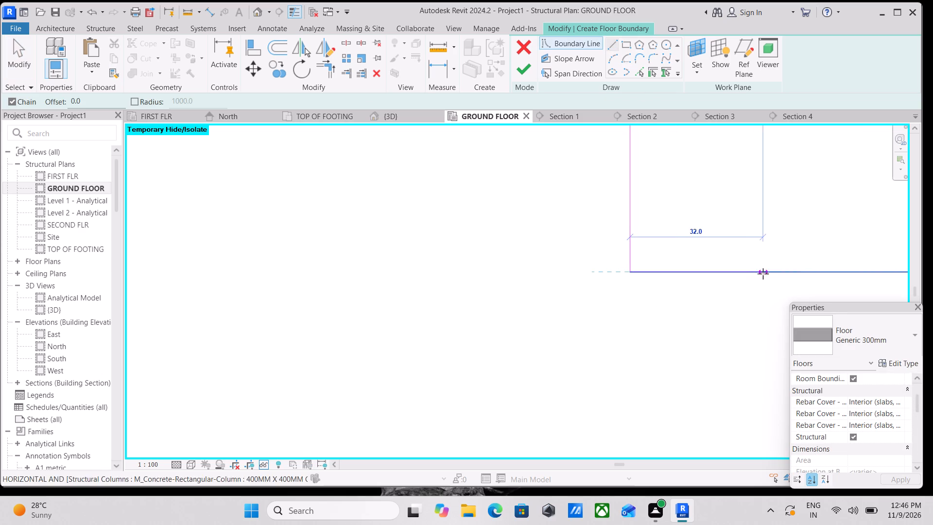
pyautogui.moveTo(763, 274); pyautogui.dragTo(431, 268, button='middle')
pyautogui.scroll(-6, 694, 268)
pyautogui.moveTo(694, 268); pyautogui.dragTo(532, 284, button='middle')
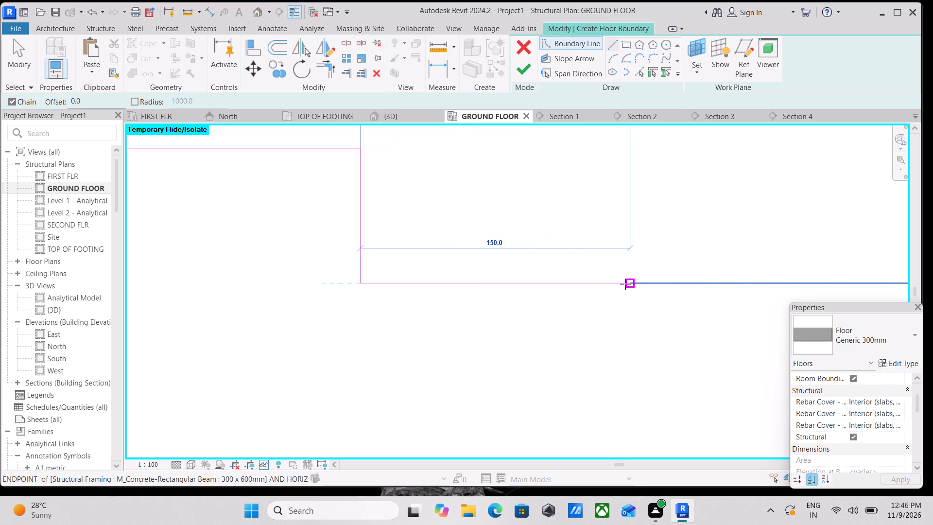
pyautogui.click(625, 284)
# Draw the boundary edge down the outer beam's inner face from the grid D column to the grid E column.
pyautogui.scroll(-4, 626, 385)
pyautogui.moveTo(626, 385); pyautogui.dragTo(655, 245, button='middle')
pyautogui.scroll(-4, 642, 363)
pyautogui.moveTo(642, 363); pyautogui.dragTo(663, 240, button='middle')
pyautogui.scroll(-5, 667, 374)
pyautogui.moveTo(667, 374); pyautogui.dragTo(708, 249, button='middle')
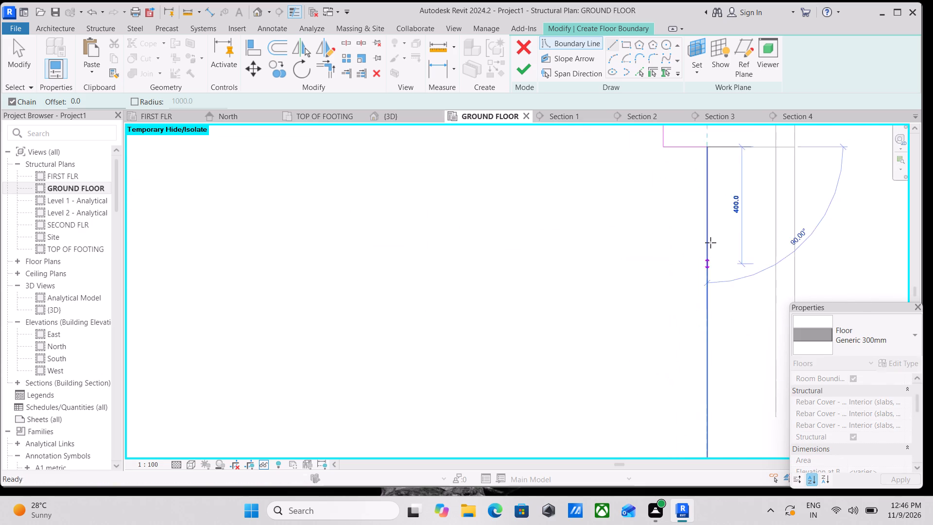
pyautogui.scroll(-4, 708, 358)
pyautogui.moveTo(708, 358); pyautogui.dragTo(716, 201, button='middle')
pyautogui.scroll(-9, 728, 367)
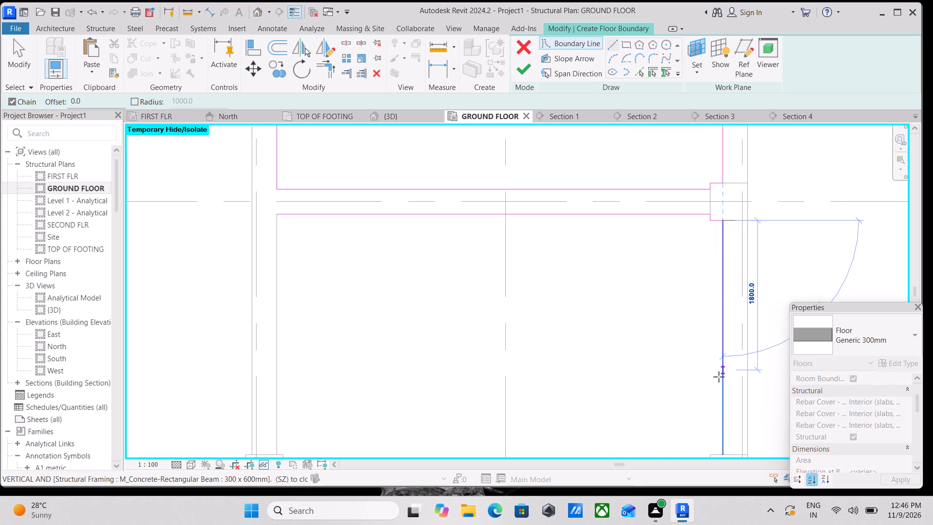
pyautogui.moveTo(719, 377); pyautogui.dragTo(721, 302, button='middle')
pyautogui.scroll(5, 724, 338)
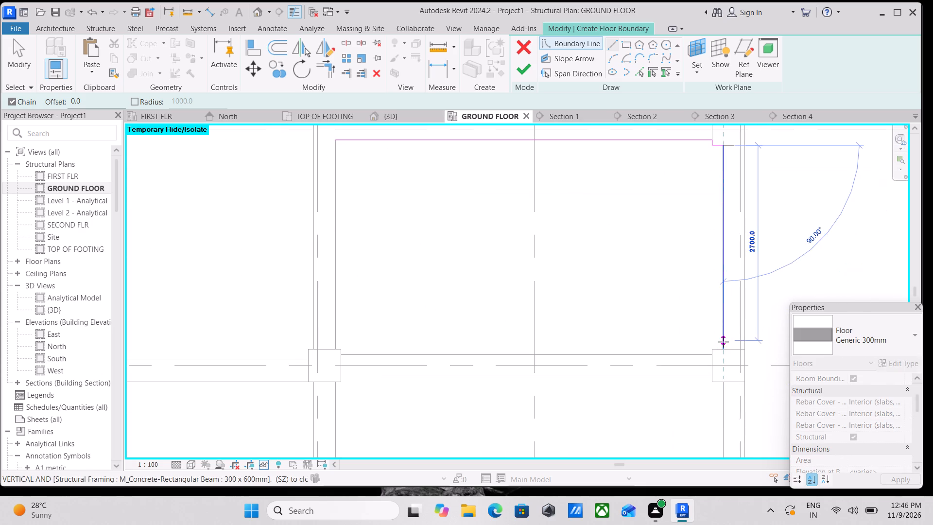
pyautogui.scroll(6, 723, 342)
pyautogui.click(725, 365)
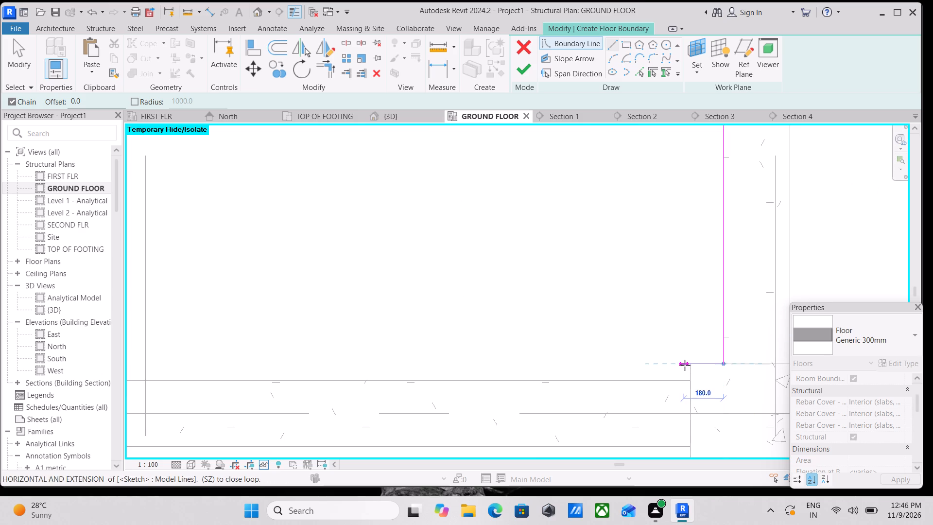
# Step the boundary around the outer grid E column's corner and run it along the grid E beam's inner face to the inner column.
pyautogui.click(691, 365)
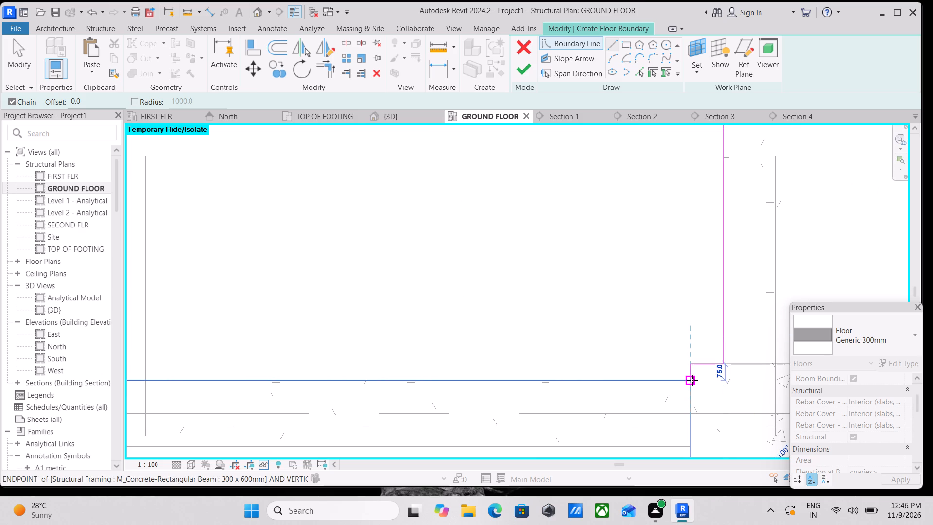
pyautogui.click(692, 380)
pyautogui.scroll(-1, 638, 380)
pyautogui.moveTo(638, 380); pyautogui.dragTo(922, 401, button='middle')
pyautogui.scroll(-4, 565, 397)
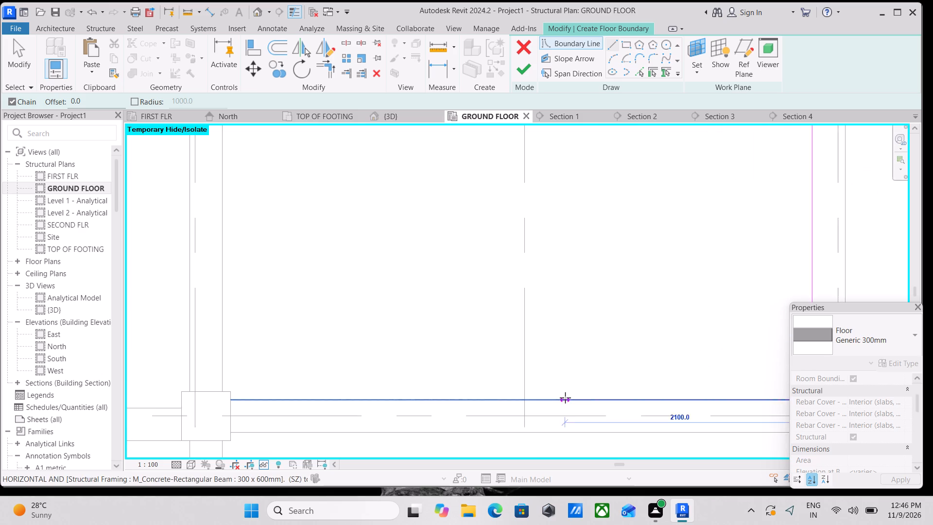
pyautogui.scroll(-8, 565, 398)
pyautogui.moveTo(565, 398); pyautogui.dragTo(753, 423, button='middle')
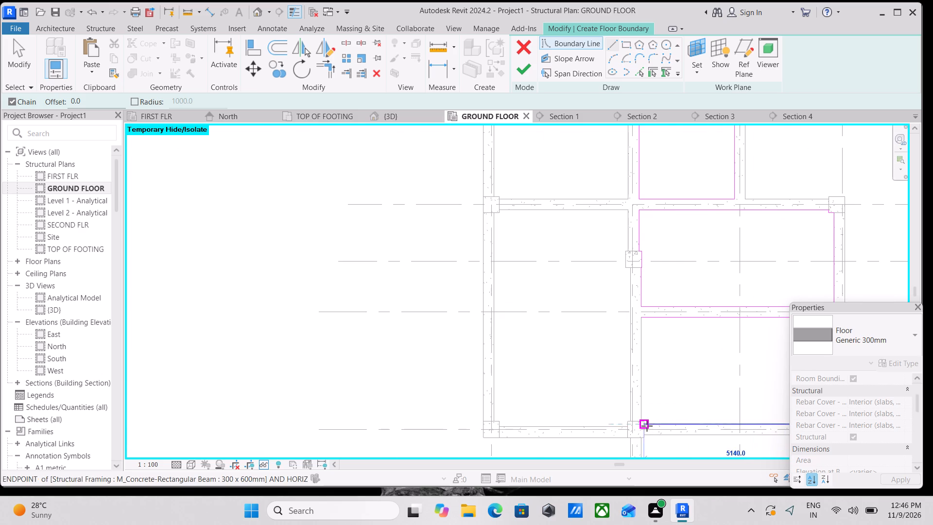
pyautogui.scroll(17, 647, 426)
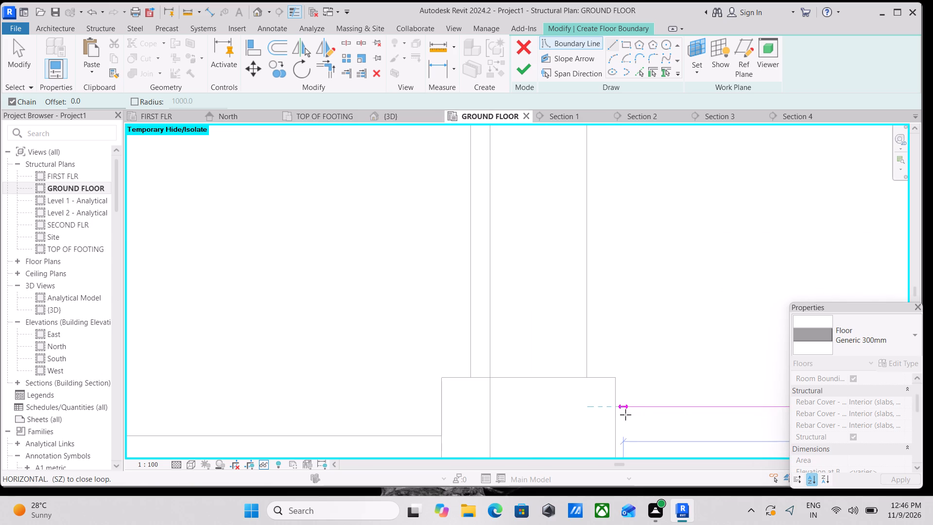
pyautogui.click(614, 405)
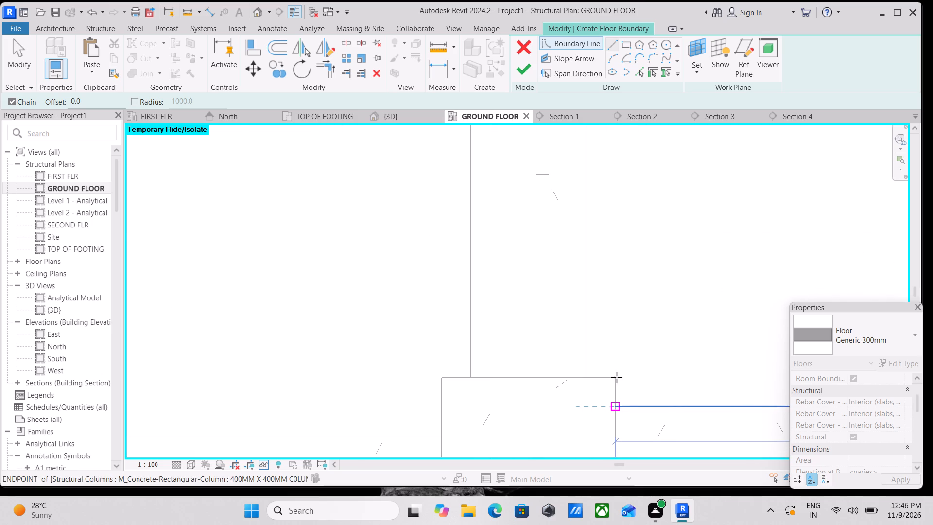
# Draw 75 mm boundary edges up the inner grid E column's side face and across its upper face to the adjoining beam.
pyautogui.scroll(4, 616, 379)
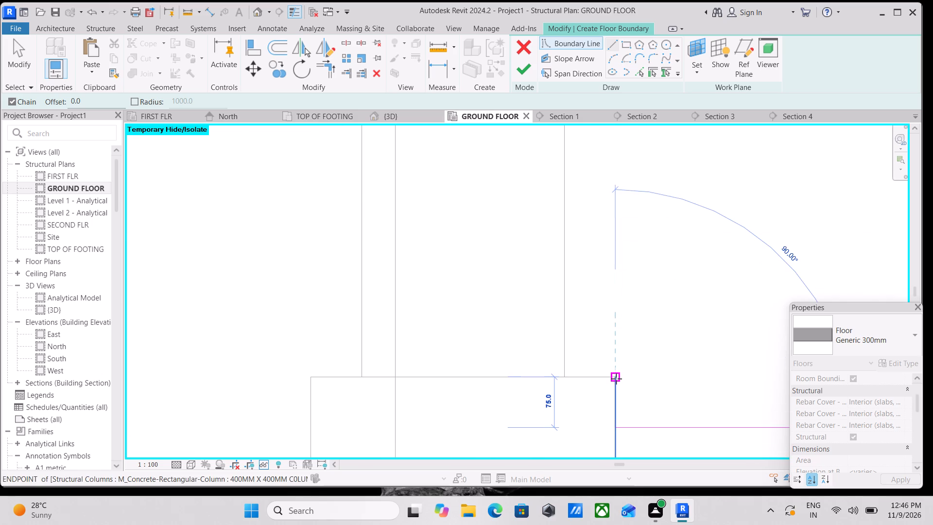
pyautogui.click(616, 379)
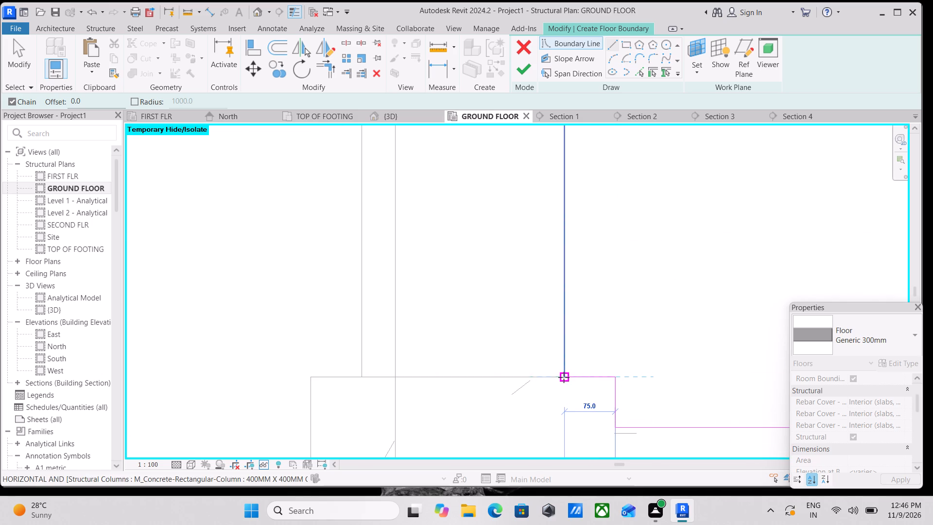
pyautogui.click(564, 377)
# Draw the boundary edge up the inner beam's face to the loop's starting corner, closing the D–E bay.
pyautogui.scroll(-3, 574, 259)
pyautogui.moveTo(574, 259); pyautogui.dragTo(587, 442, button='middle')
pyautogui.scroll(1, 587, 442)
pyautogui.scroll(-3, 585, 308)
pyautogui.moveTo(585, 308); pyautogui.dragTo(586, 444, button='middle')
pyautogui.scroll(-1, 585, 308)
pyautogui.scroll(-4, 596, 354)
pyautogui.moveTo(596, 354); pyautogui.dragTo(595, 493, button='middle')
pyautogui.scroll(-3, 596, 340)
pyautogui.moveTo(596, 340); pyautogui.dragTo(589, 434, button='middle')
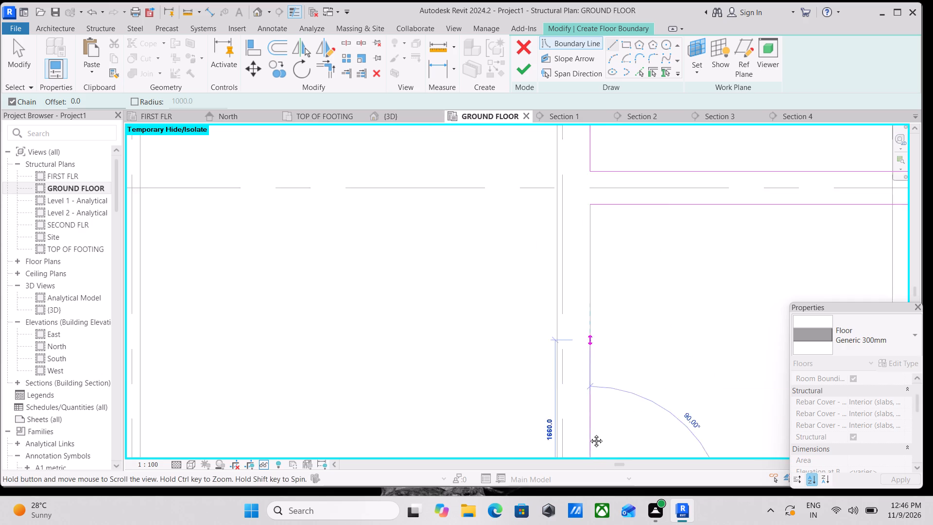
pyautogui.moveTo(589, 434); pyautogui.dragTo(587, 457, button='middle')
pyautogui.click(580, 323)
pyautogui.press('Escape')
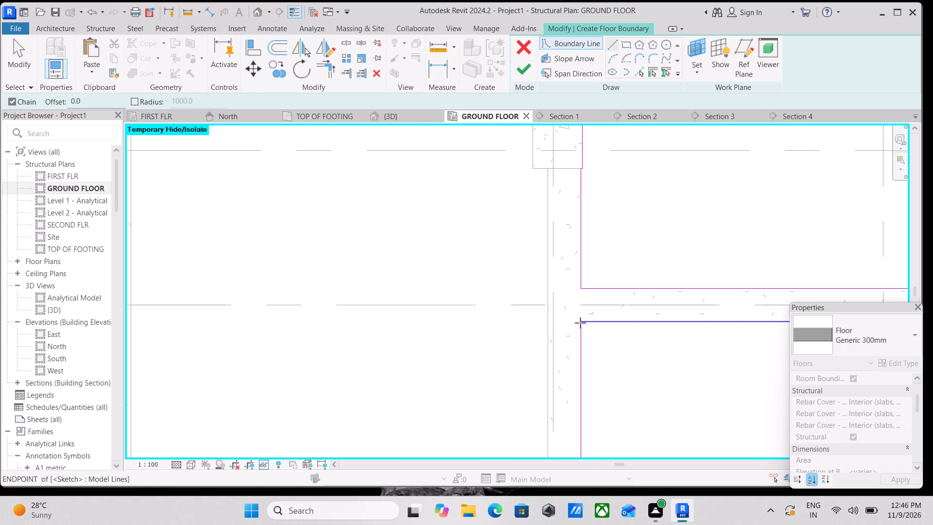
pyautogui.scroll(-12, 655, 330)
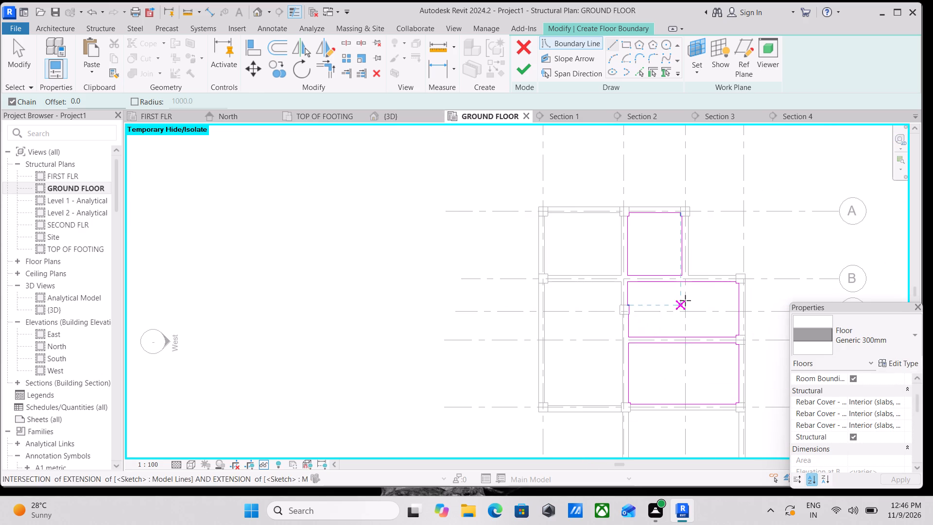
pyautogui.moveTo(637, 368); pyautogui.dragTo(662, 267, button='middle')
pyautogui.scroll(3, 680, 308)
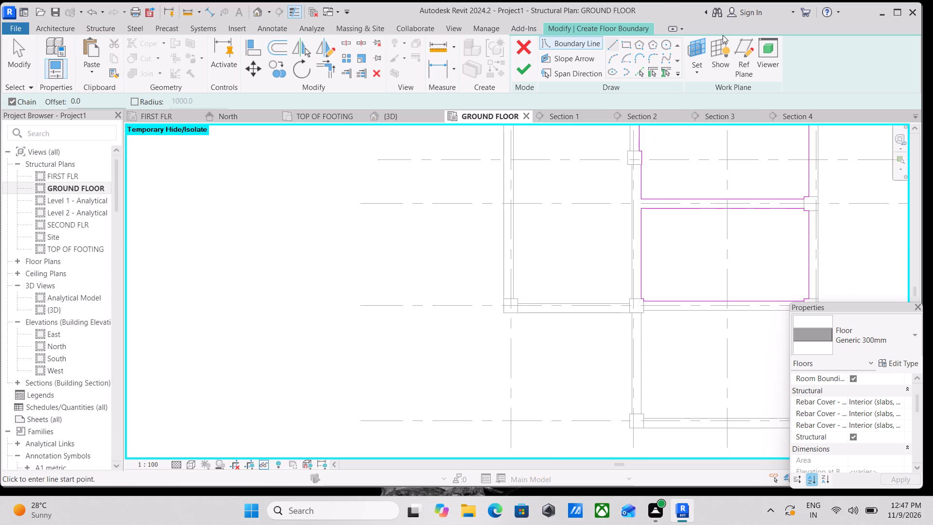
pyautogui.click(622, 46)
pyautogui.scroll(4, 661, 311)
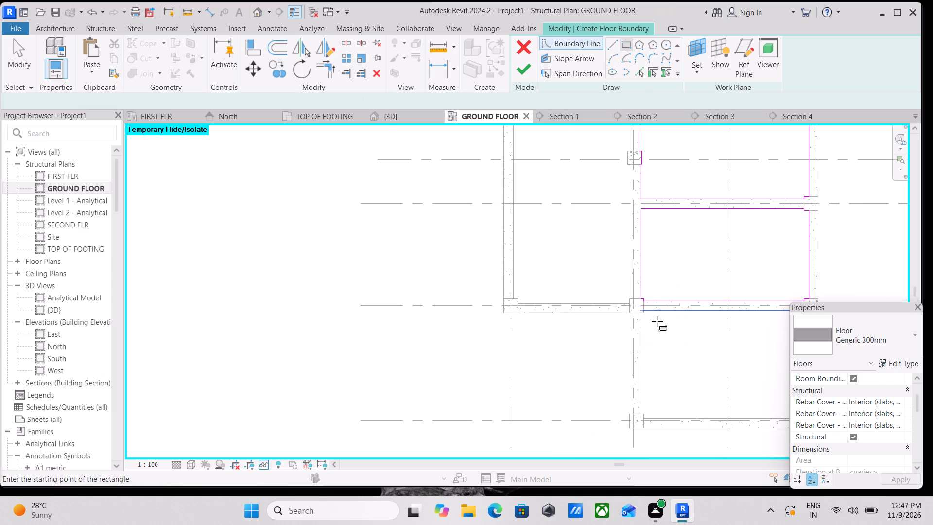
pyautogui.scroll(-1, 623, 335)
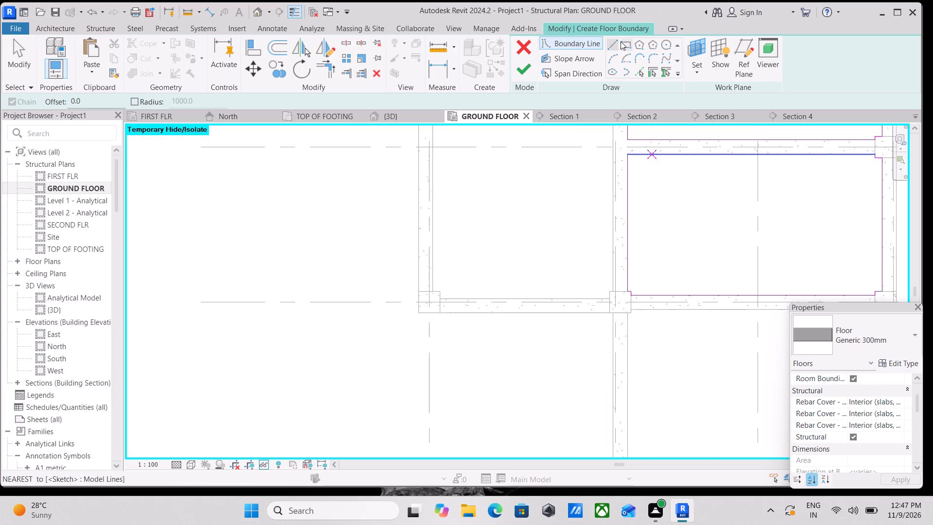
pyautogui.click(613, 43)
# Start the bay boundary below grid E with an edge up the inner beam's face from the lower column to the grid E column.
pyautogui.moveTo(657, 297); pyautogui.dragTo(631, 145, button='middle')
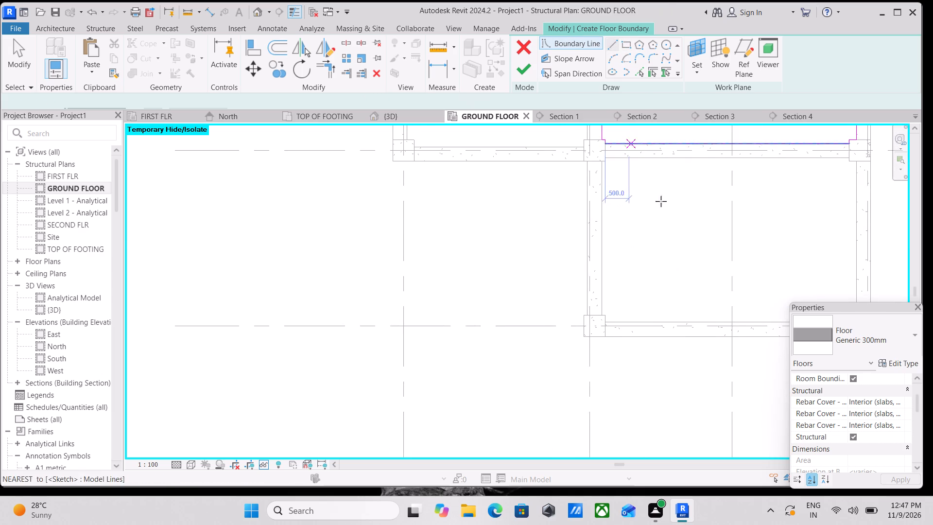
pyautogui.scroll(8, 607, 316)
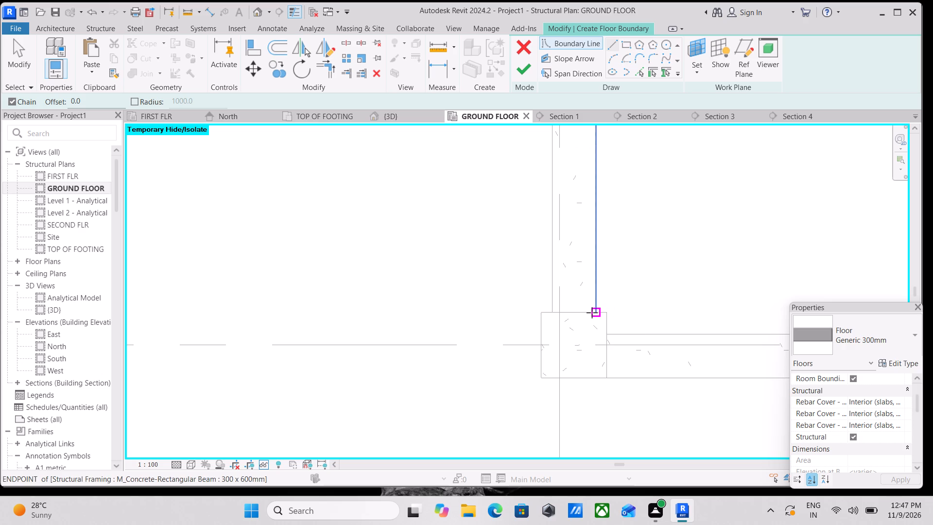
pyautogui.click(592, 313)
pyautogui.moveTo(610, 162); pyautogui.dragTo(597, 405, button='middle')
pyautogui.scroll(-1, 599, 399)
pyautogui.scroll(1, 597, 405)
pyautogui.scroll(-2, 591, 204)
pyautogui.moveTo(591, 204); pyautogui.dragTo(587, 364, button='middle')
pyautogui.scroll(3, 580, 303)
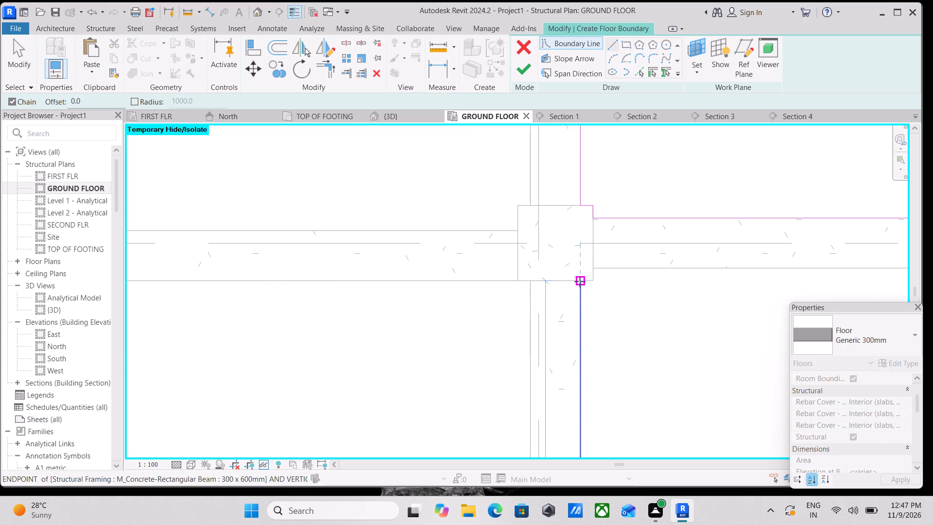
pyautogui.click(580, 282)
# Draw 75 mm boundary edges across the inner grid E column's lower face and up its side face to the beam.
pyautogui.scroll(7, 583, 282)
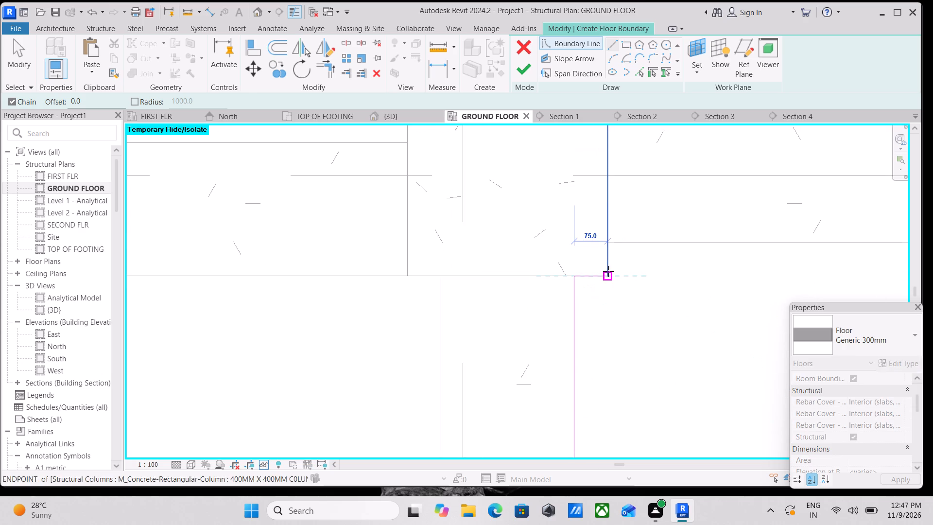
pyautogui.click(608, 271)
pyautogui.click(611, 243)
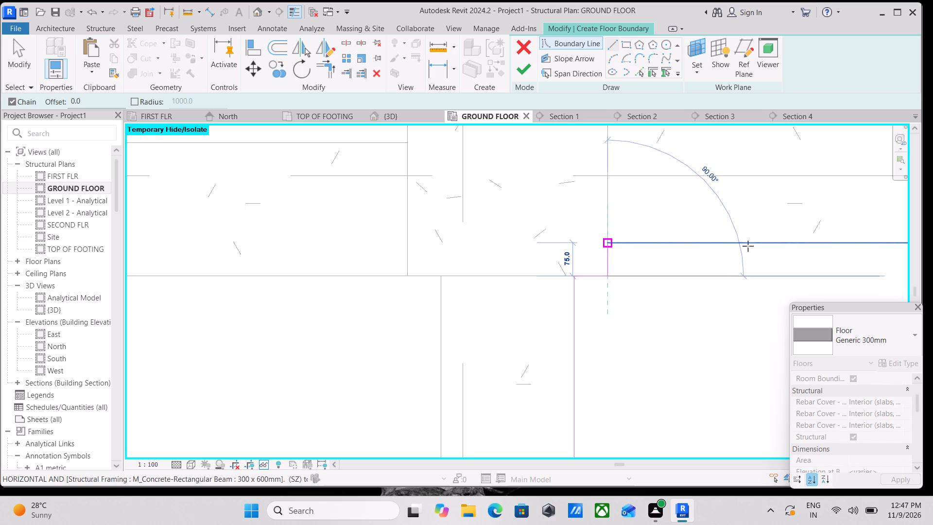
# Draw the boundary along the grid E beam's lower face to the outer column and down that column's face to its corner.
pyautogui.scroll(-2, 748, 246)
pyautogui.moveTo(748, 246); pyautogui.dragTo(442, 254, button='middle')
pyautogui.scroll(-3, 780, 280)
pyautogui.moveTo(780, 280); pyautogui.dragTo(588, 283, button='middle')
pyautogui.scroll(-1, 588, 283)
pyautogui.scroll(-2, 718, 256)
pyautogui.moveTo(718, 256); pyautogui.dragTo(464, 271, button='middle')
pyautogui.scroll(-7, 626, 281)
pyautogui.moveTo(660, 281); pyautogui.dragTo(505, 289, button='middle')
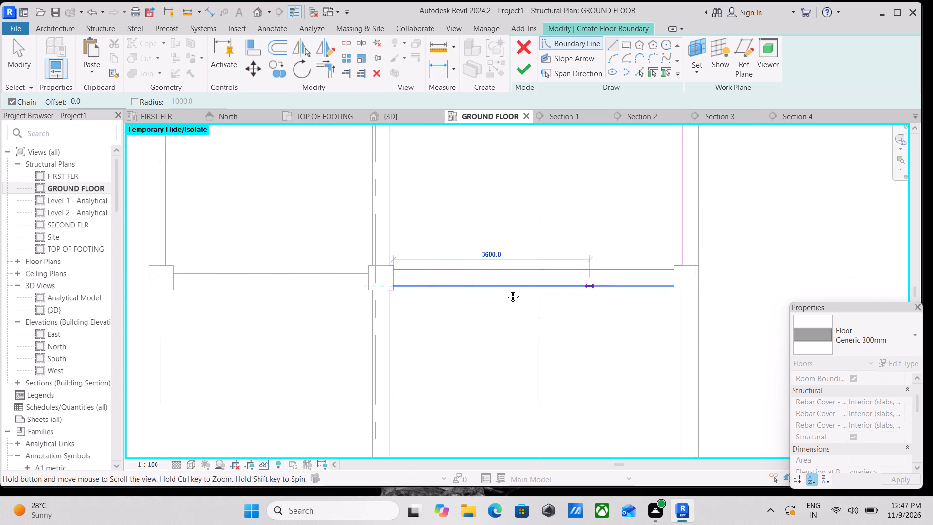
pyautogui.moveTo(505, 289); pyautogui.dragTo(504, 289, button='middle')
pyautogui.scroll(9, 591, 281)
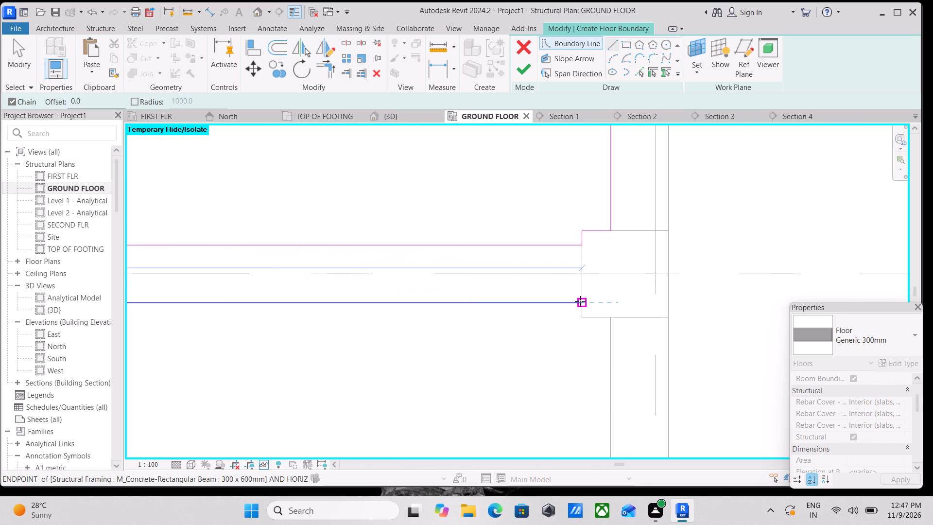
pyautogui.click(581, 301)
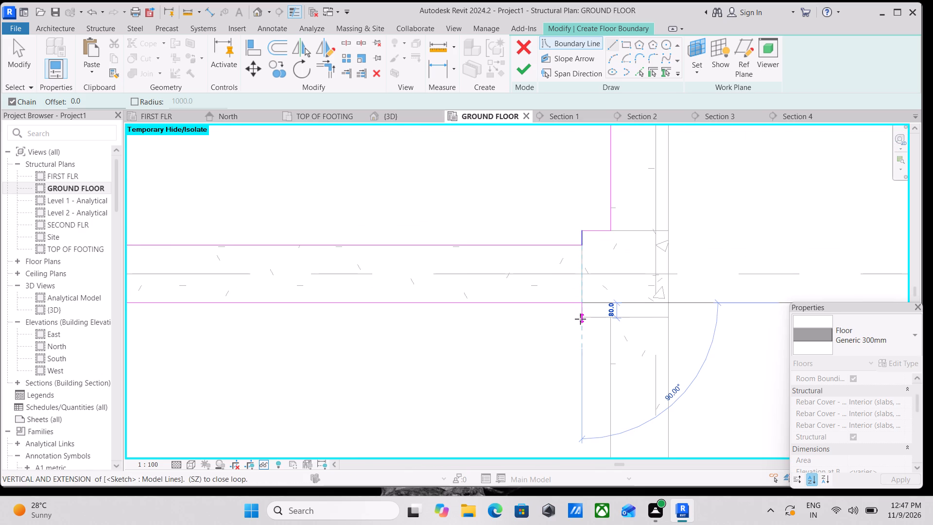
pyautogui.scroll(9, 580, 319)
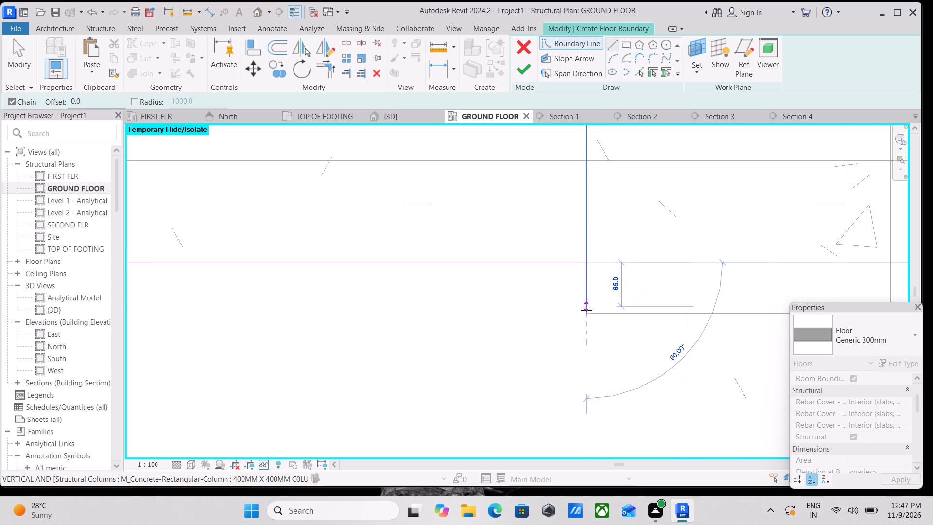
pyautogui.click(586, 314)
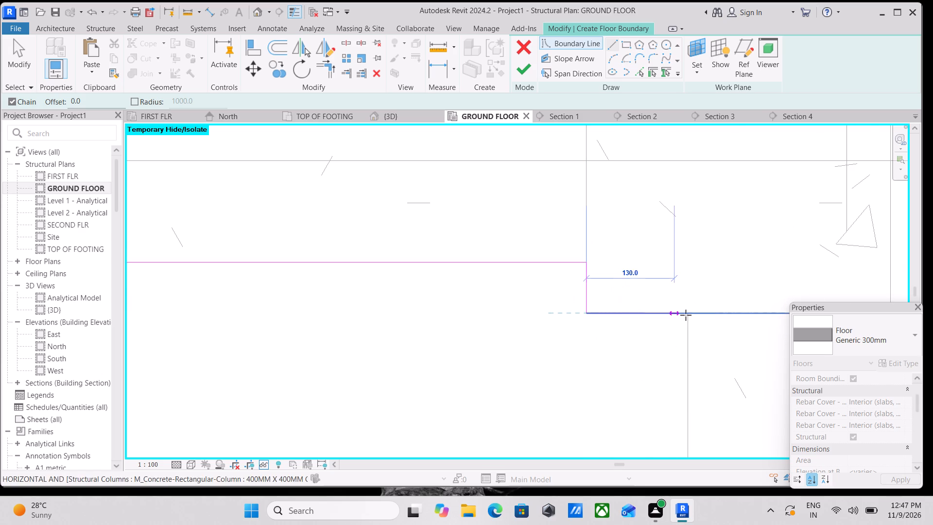
# Draw the boundary along the outer grid E column's lower face and down the outer beam's face to the lower column.
pyautogui.click(692, 316)
pyautogui.scroll(-4, 676, 356)
pyautogui.moveTo(676, 356); pyautogui.dragTo(671, 213, button='middle')
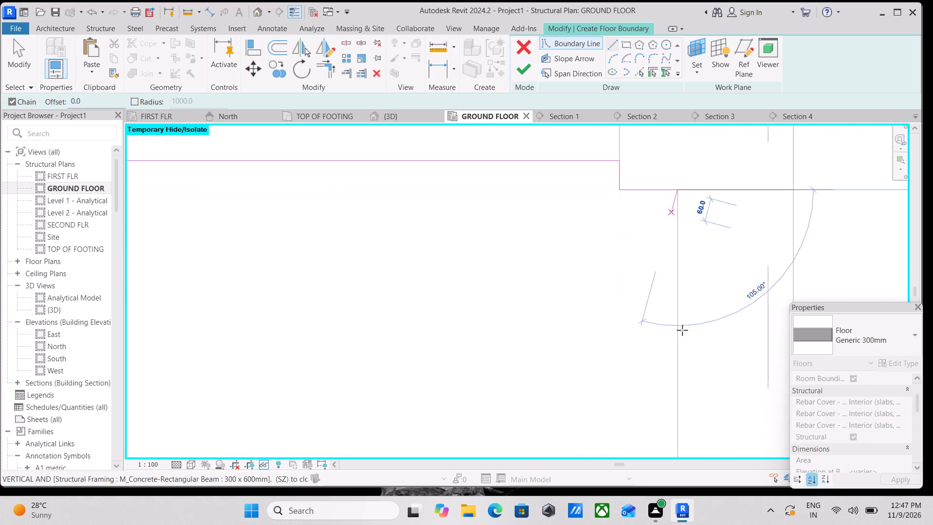
pyautogui.scroll(-4, 682, 330)
pyautogui.moveTo(682, 330); pyautogui.dragTo(687, 233, button='middle')
pyautogui.scroll(-4, 678, 324)
pyautogui.moveTo(678, 324); pyautogui.dragTo(700, 251, button='middle')
pyautogui.scroll(-4, 709, 354)
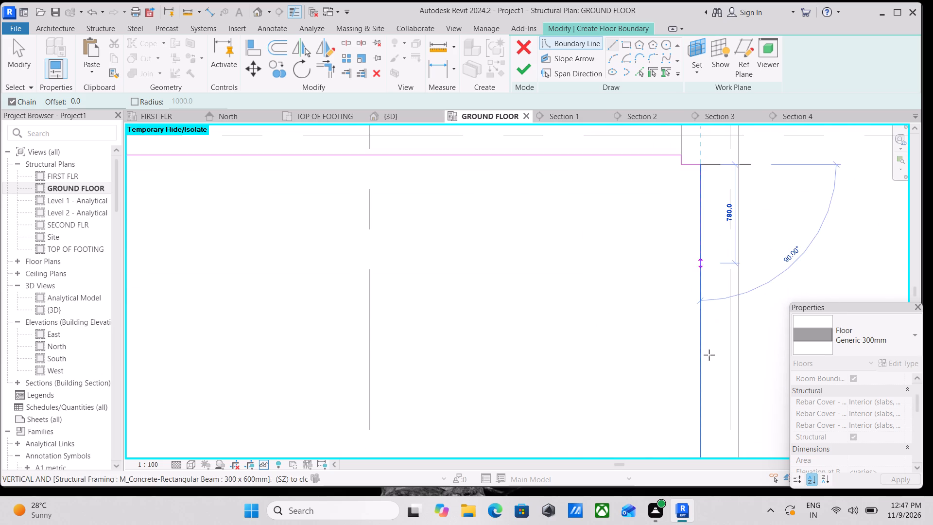
pyautogui.scroll(-1, 709, 355)
pyautogui.moveTo(709, 355); pyautogui.dragTo(735, 229, button='middle')
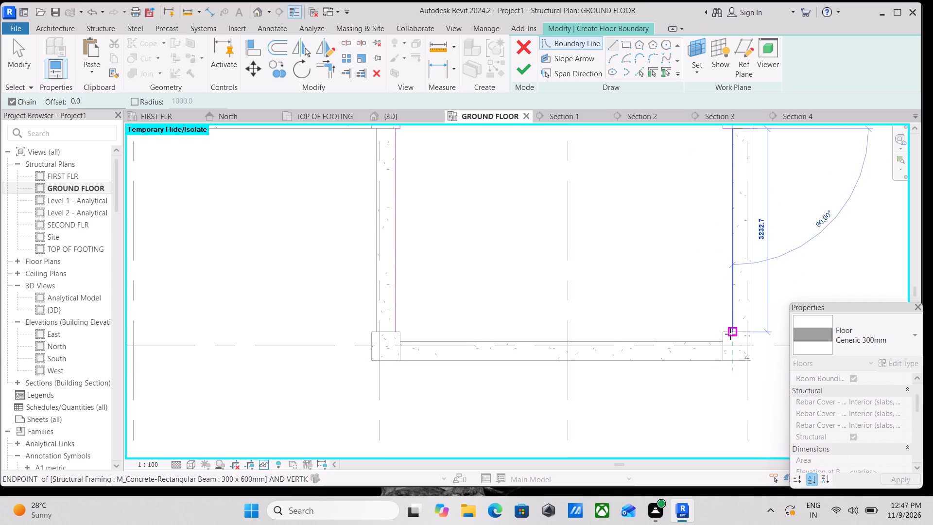
pyautogui.click(730, 334)
# Draw 150 mm boundary edges across the lower outer column's upper face and down its side face to the beam.
pyautogui.scroll(9, 730, 334)
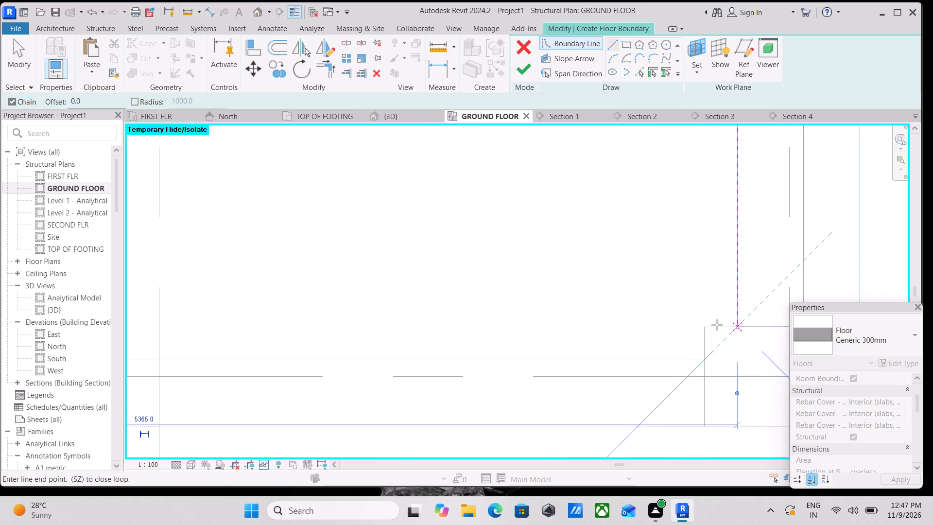
pyautogui.click(705, 328)
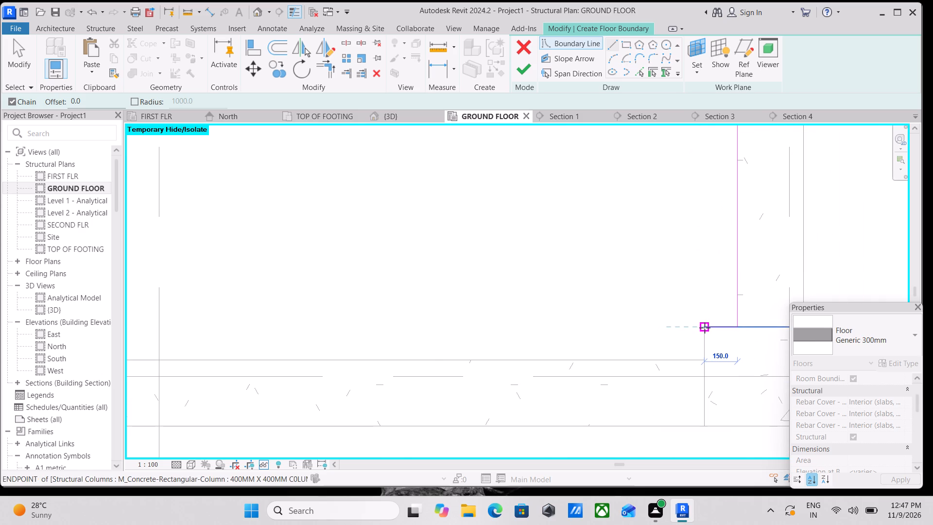
pyautogui.click(704, 363)
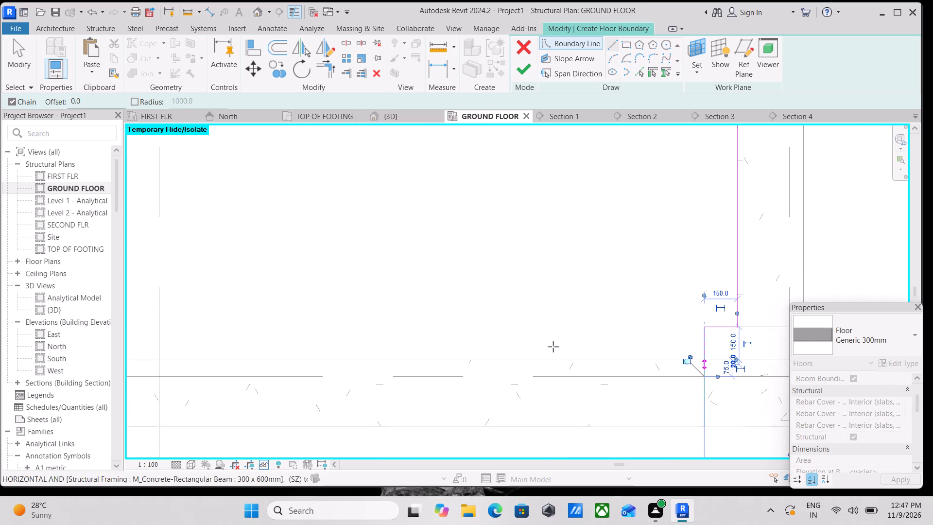
# Draw the boundary along the lower beam's upper face and around the inner column's corner, closing the loop below grid E.
pyautogui.scroll(-3, 551, 346)
pyautogui.moveTo(551, 346); pyautogui.dragTo(885, 390, button='middle')
pyautogui.scroll(-6, 617, 382)
pyautogui.moveTo(617, 382); pyautogui.dragTo(765, 388, button='middle')
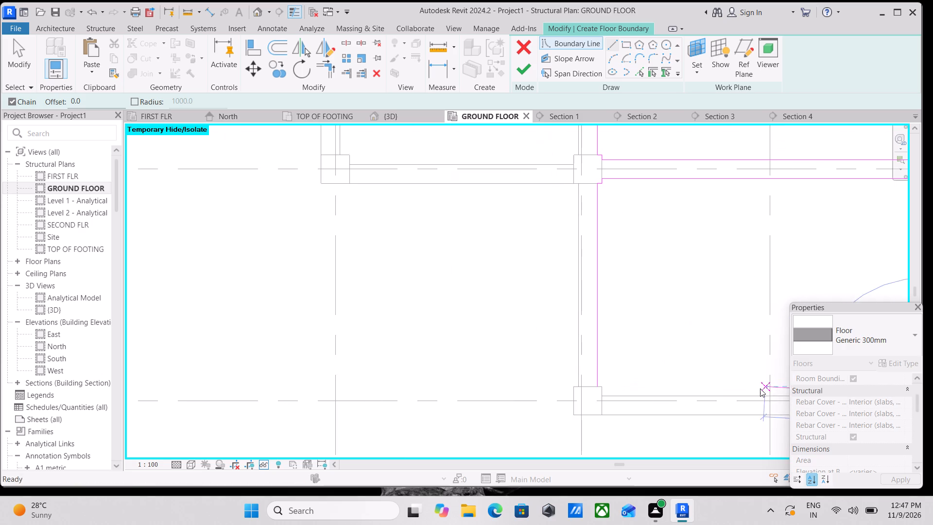
pyautogui.scroll(8, 601, 395)
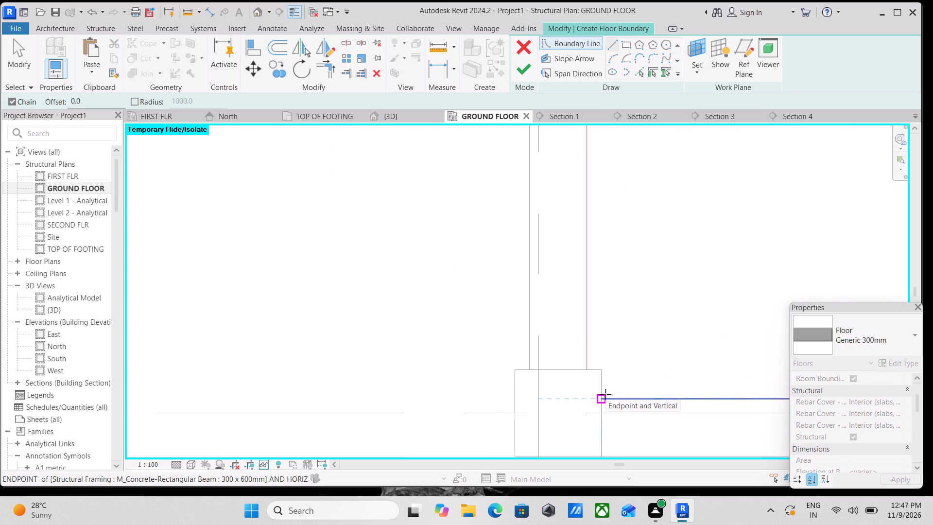
pyautogui.scroll(4, 605, 394)
pyautogui.click(601, 401)
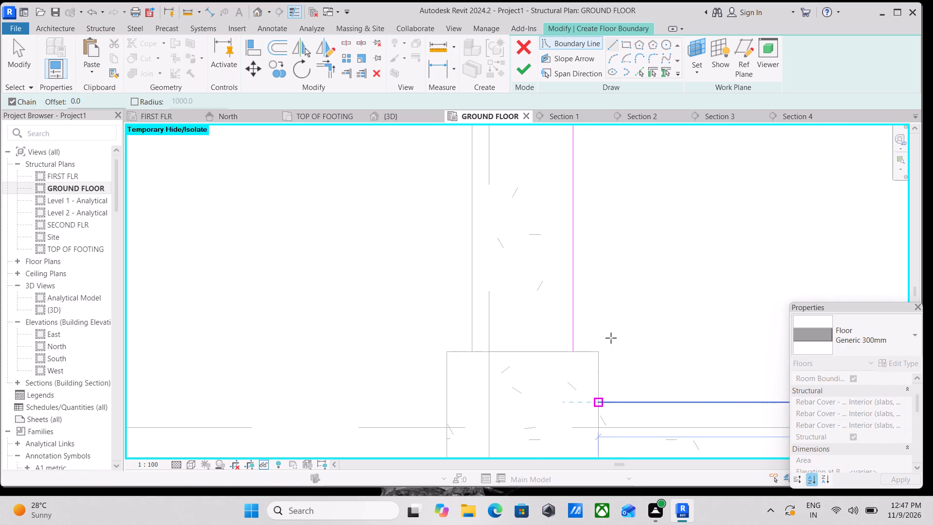
pyautogui.click(599, 353)
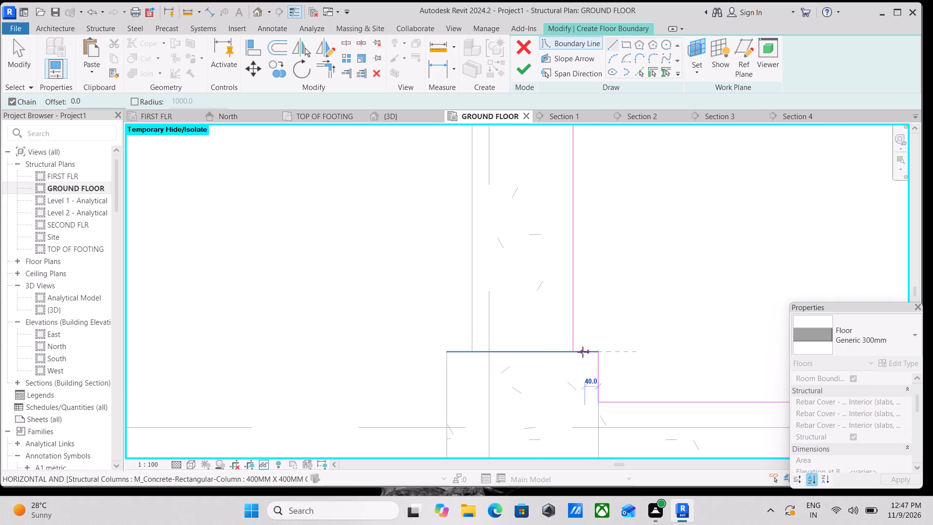
pyautogui.click(573, 351)
pyautogui.press('Escape')
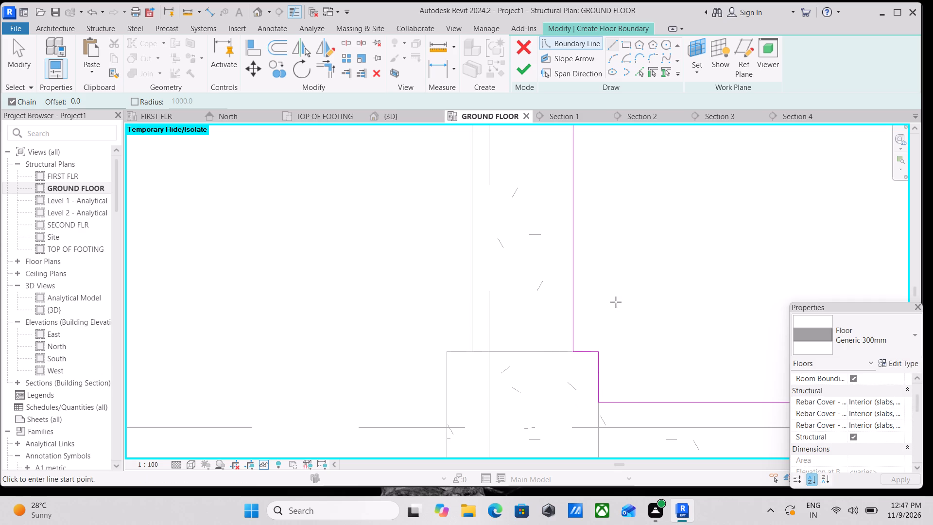
# Finish the floor boundary sketch to create the ground-floor slabs, and dismiss the save reminder without saving.
pyautogui.scroll(-15, 616, 302)
pyautogui.moveTo(669, 276); pyautogui.dragTo(687, 371, button='middle')
pyautogui.scroll(-3, 701, 343)
pyautogui.moveTo(701, 343); pyautogui.dragTo(677, 417, button='middle')
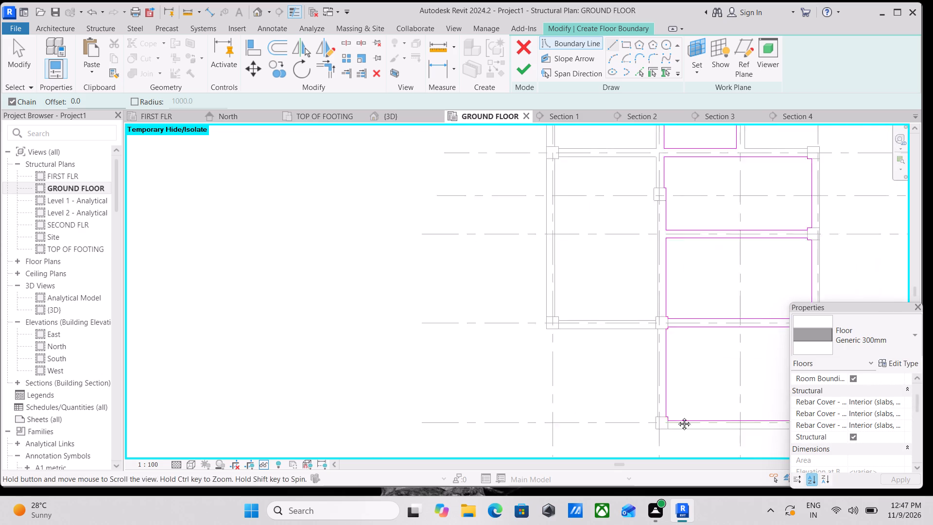
pyautogui.moveTo(677, 417); pyautogui.dragTo(674, 422, button='middle')
pyautogui.scroll(-3, 684, 314)
pyautogui.moveTo(684, 314); pyautogui.dragTo(660, 366, button='middle')
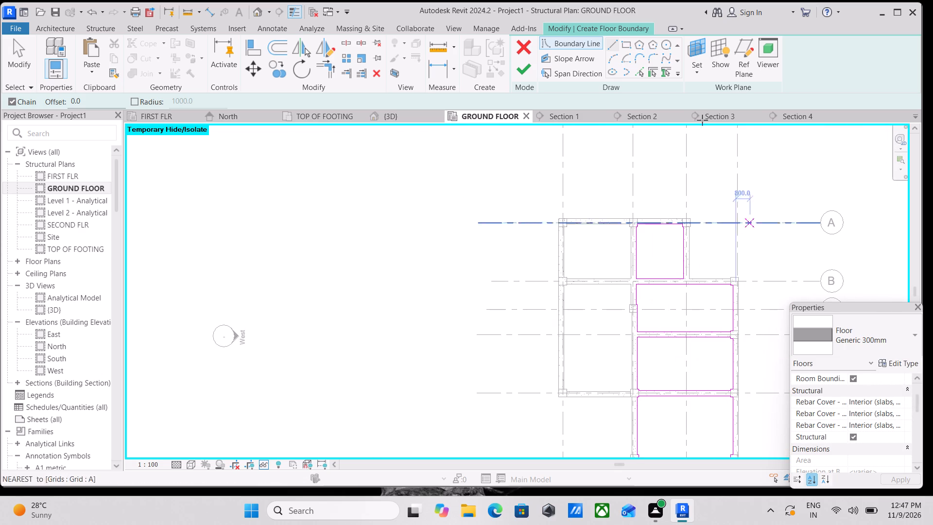
pyautogui.scroll(3, 667, 296)
pyautogui.moveTo(667, 296); pyautogui.dragTo(653, 340, button='middle')
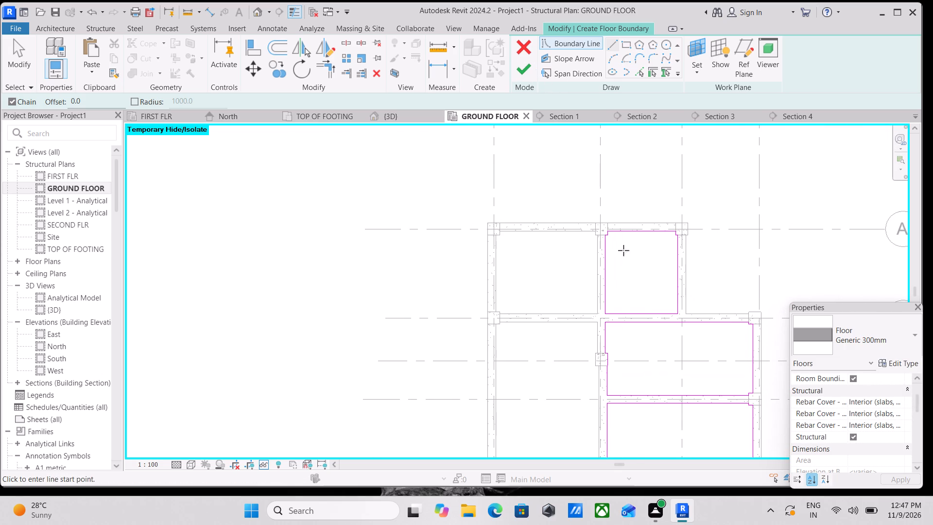
pyautogui.click(518, 69)
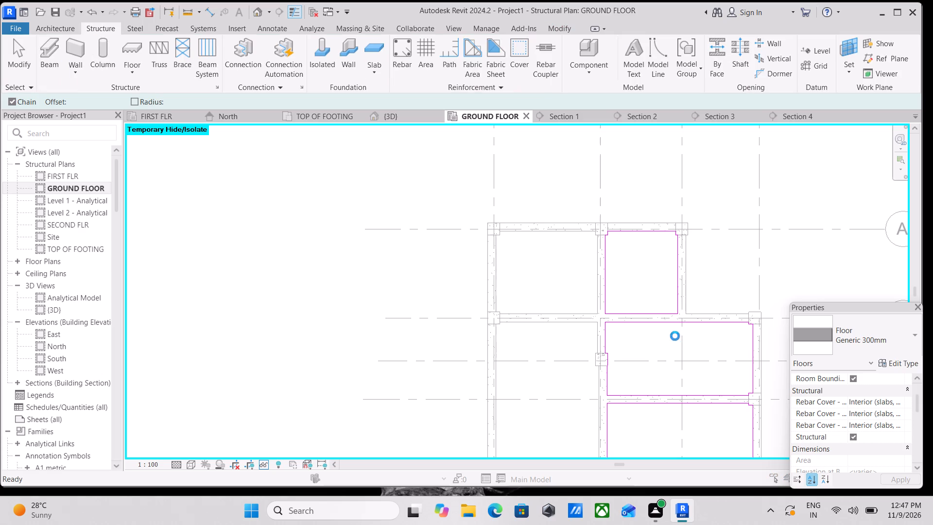
pyautogui.click(570, 149)
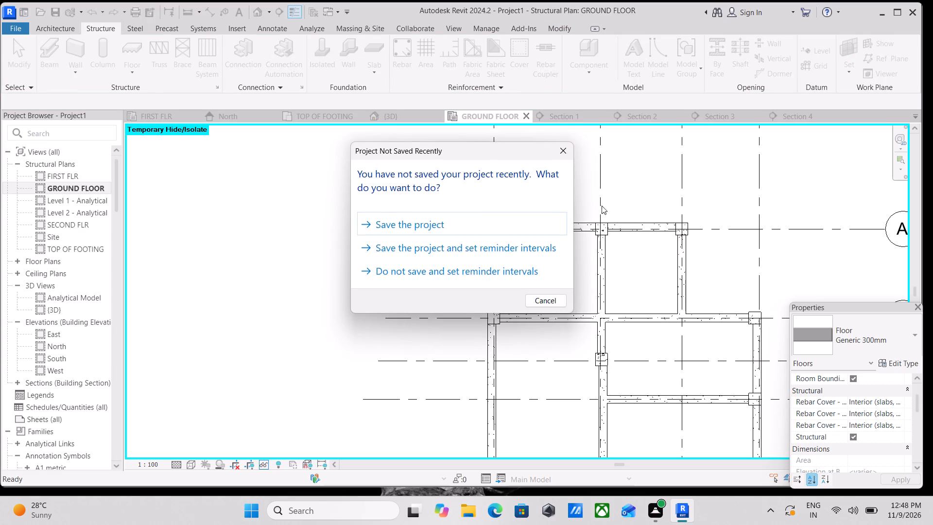
# Inspect the new ground-floor slabs against the beams and columns in the plan and the 3D view.
pyautogui.scroll(3, 649, 303)
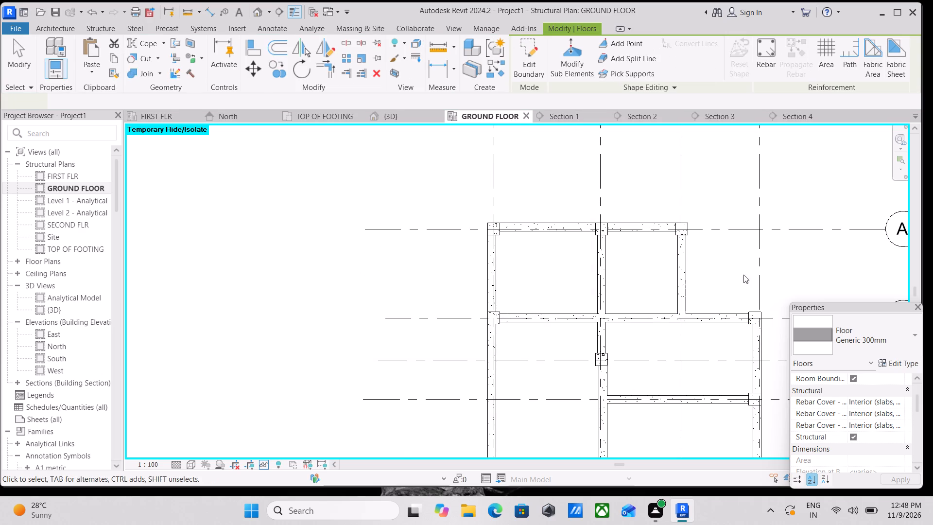
pyautogui.scroll(2, 782, 269)
pyautogui.scroll(3, 604, 300)
pyautogui.scroll(-1, 579, 246)
pyautogui.moveTo(579, 246); pyautogui.dragTo(598, 336, button='middle')
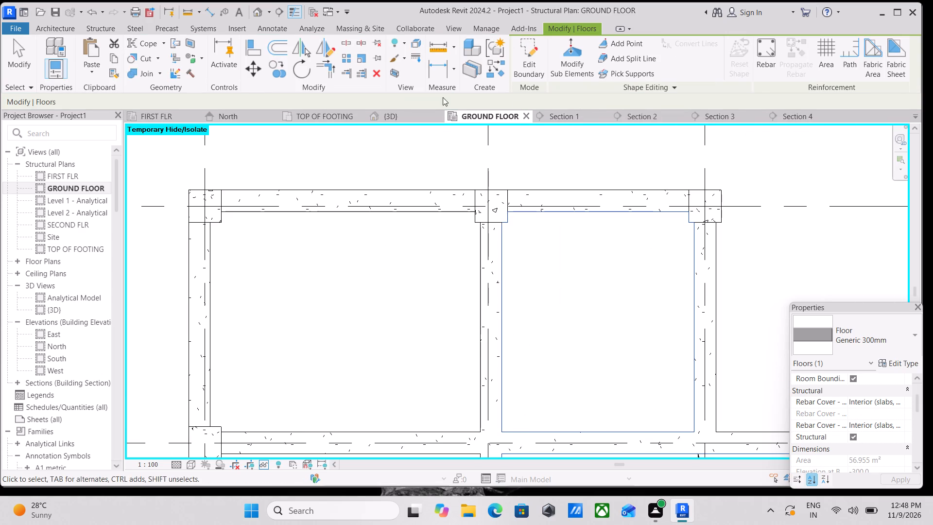
pyautogui.click(393, 117)
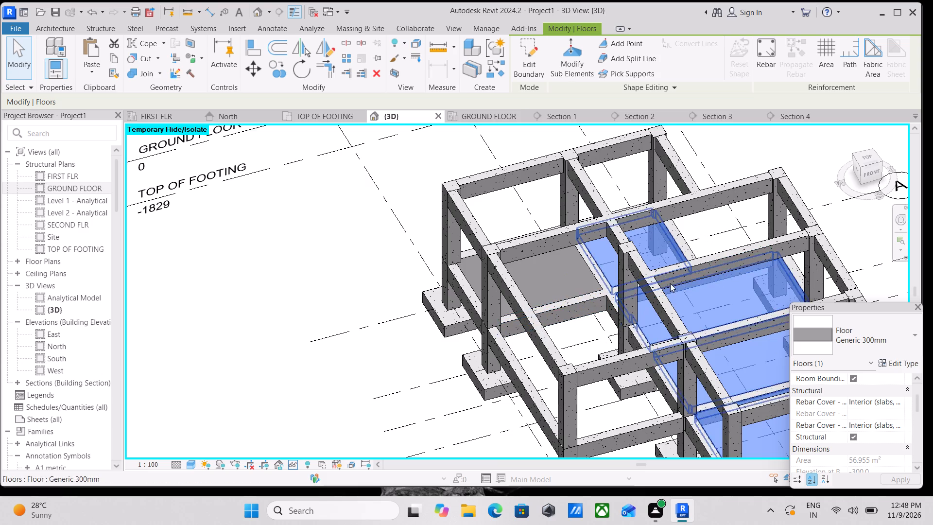
pyautogui.moveTo(670, 283); pyautogui.dragTo(607, 232, button='middle')
pyautogui.press('Escape')
pyautogui.scroll(-2, 600, 323)
pyautogui.keyDown('shift'); pyautogui.moveTo(569, 327); pyautogui.dragTo(679, 334, button='middle'); pyautogui.keyUp('shift')
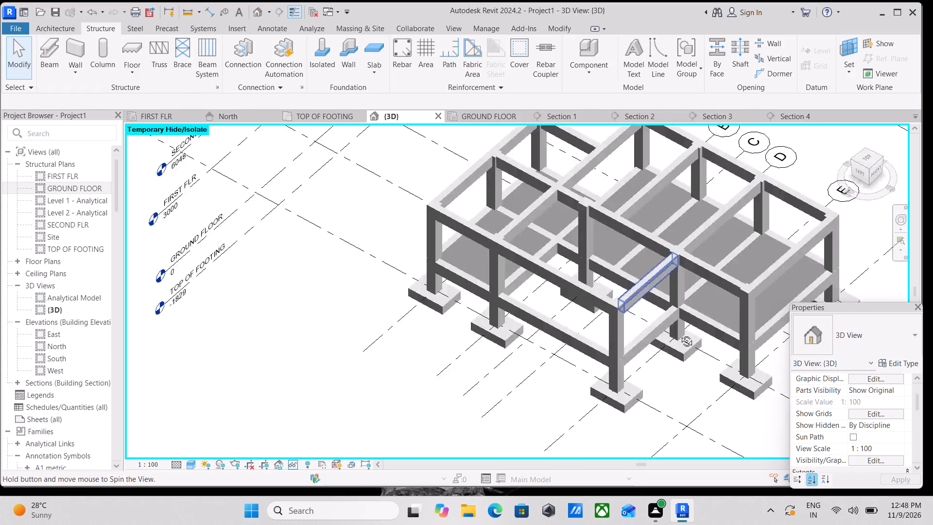
pyautogui.keyDown('shift'); pyautogui.moveTo(679, 334); pyautogui.dragTo(747, 338, button='middle'); pyautogui.keyUp('shift')
pyautogui.scroll(9, 467, 250)
pyautogui.moveTo(467, 252); pyautogui.dragTo(522, 337, button='middle')
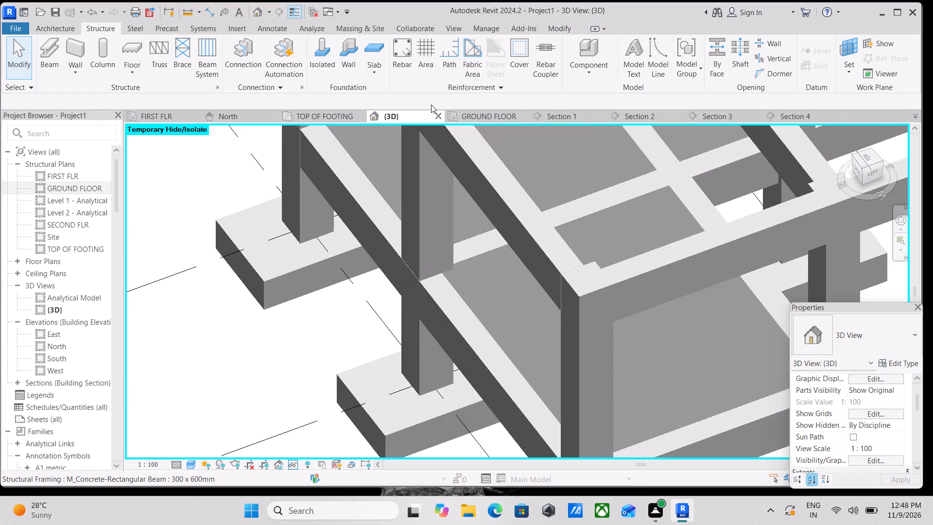
# On the GROUND FLOOR plan, draw a building section across the corner bay between grids A and B, looking towards grid A.
pyautogui.click(340, 117)
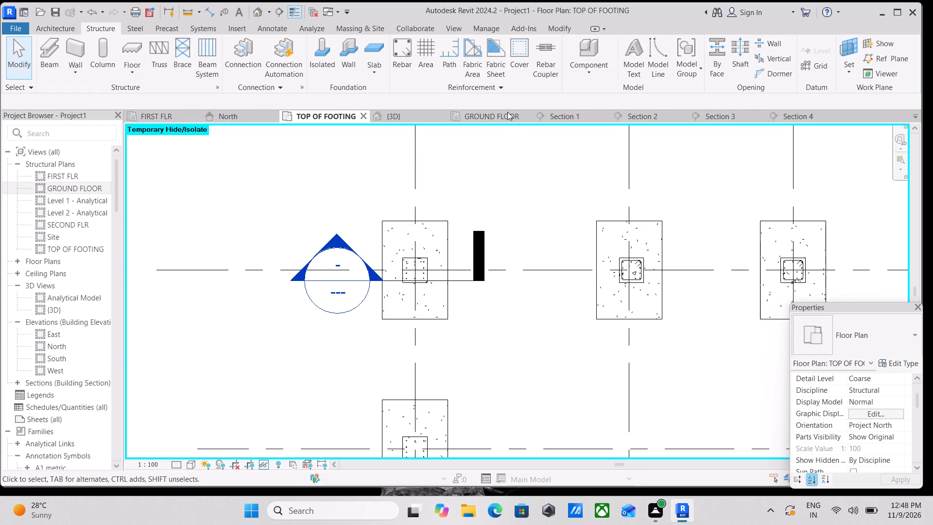
pyautogui.click(507, 112)
pyautogui.scroll(-3, 487, 243)
pyautogui.moveTo(486, 243); pyautogui.dragTo(557, 231, button='middle')
pyautogui.moveTo(419, 258); pyautogui.dragTo(510, 280, button='middle')
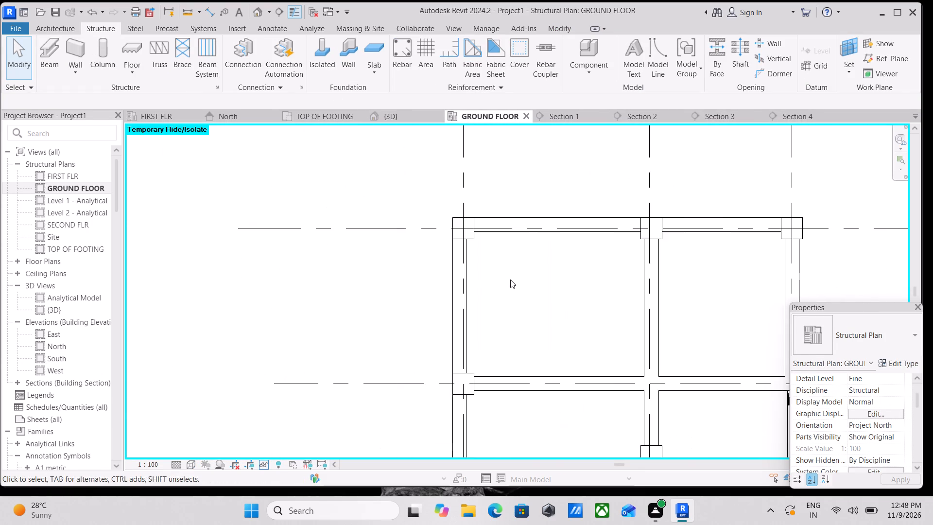
pyautogui.moveTo(511, 280); pyautogui.dragTo(567, 319, button='middle')
pyautogui.scroll(-2, 579, 316)
pyautogui.moveTo(579, 316); pyautogui.dragTo(553, 329, button='middle')
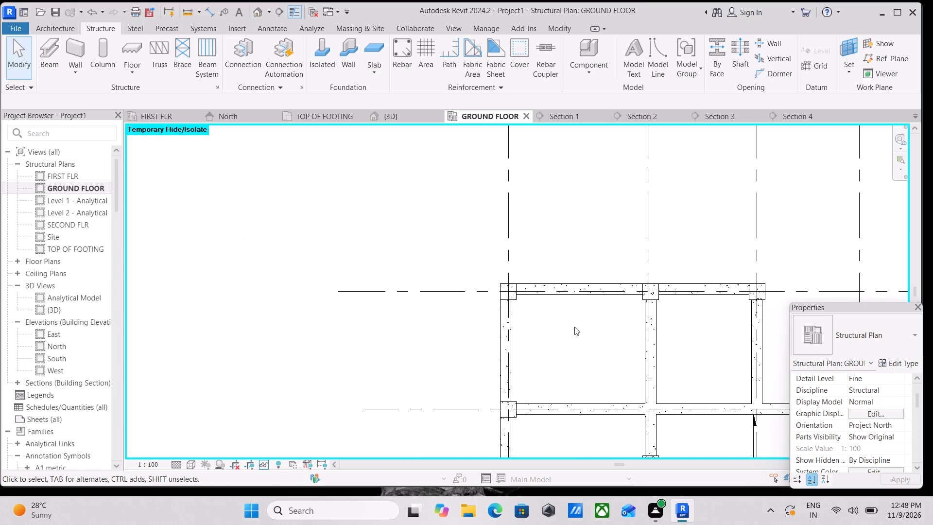
pyautogui.moveTo(574, 327); pyautogui.dragTo(578, 341, button='middle')
pyautogui.middleClick(590, 180)
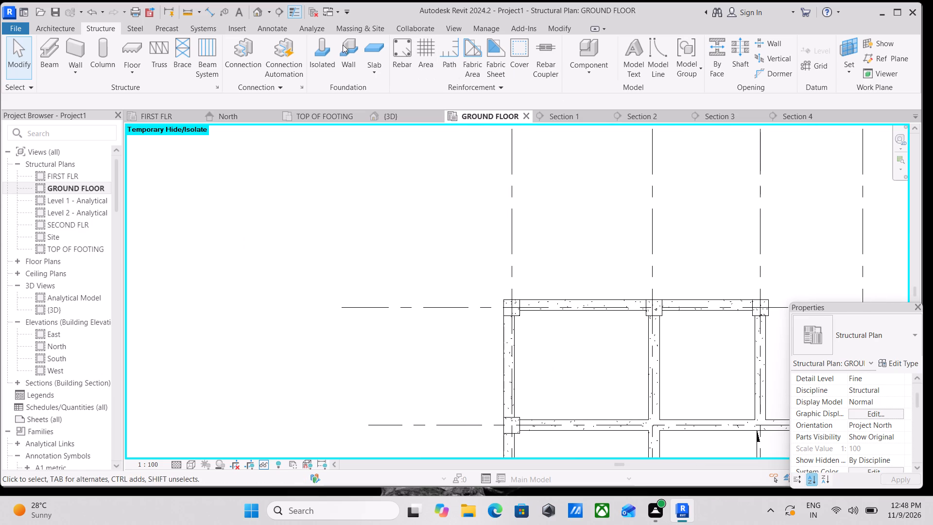
pyautogui.click(274, 8)
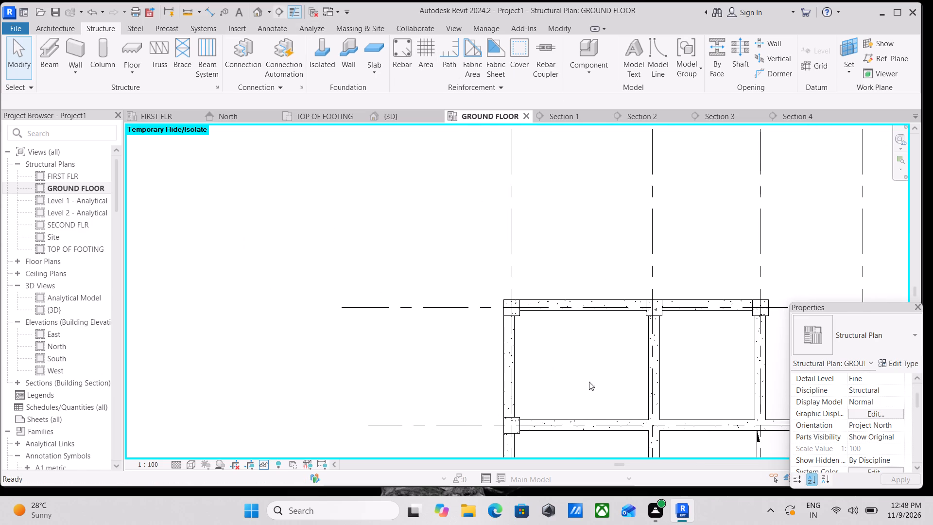
pyautogui.scroll(2, 481, 371)
pyautogui.moveTo(484, 371); pyautogui.dragTo(442, 335, button='middle')
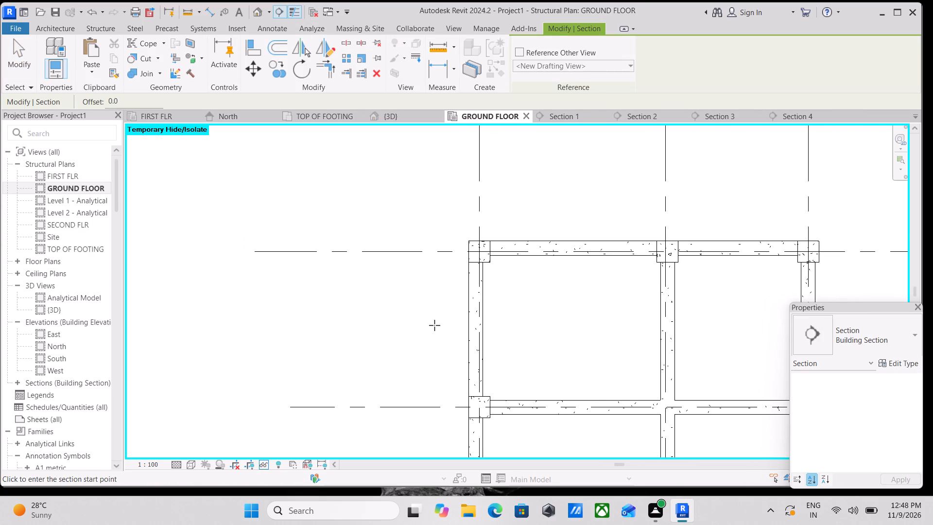
pyautogui.click(434, 325)
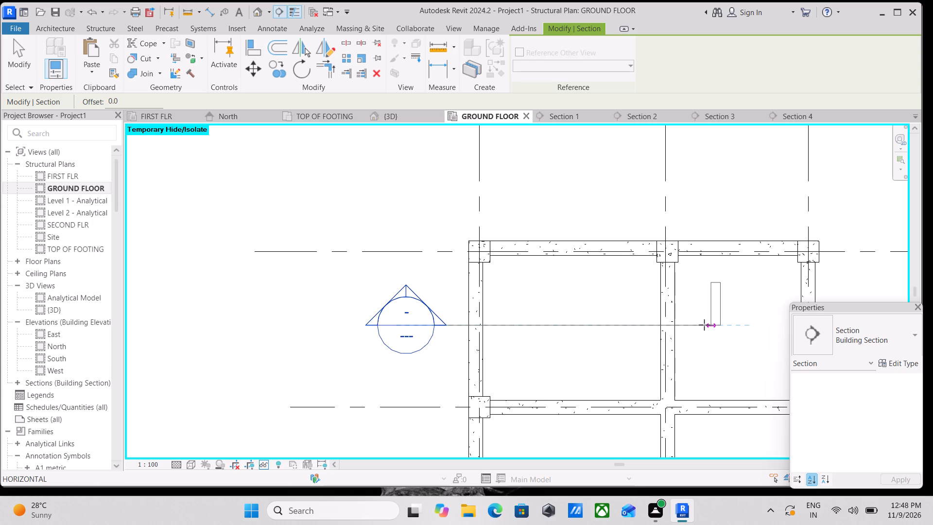
pyautogui.click(685, 322)
# Reduce the new section's view depth to just beyond the grid A beam.
pyautogui.scroll(-1, 578, 259)
pyautogui.moveTo(576, 262); pyautogui.dragTo(575, 265, button='middle')
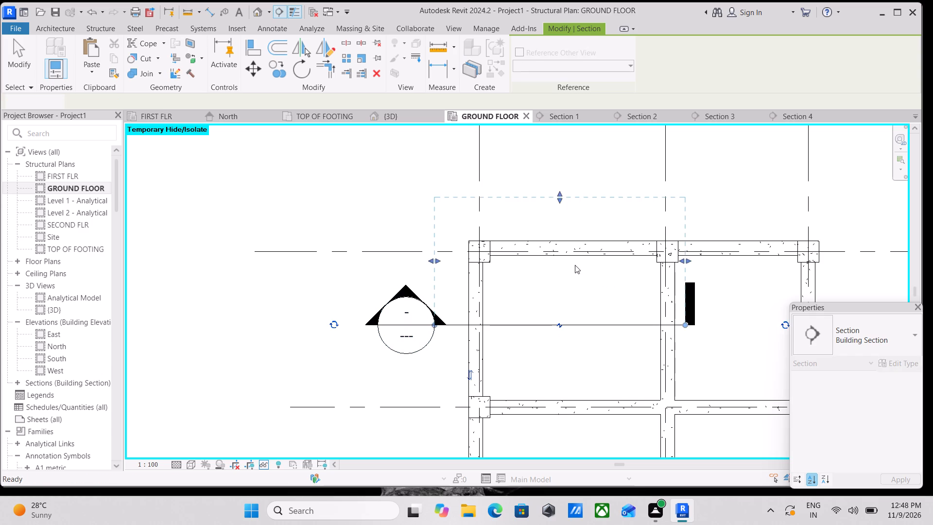
pyautogui.moveTo(575, 265); pyautogui.dragTo(583, 316, button='middle')
pyautogui.moveTo(566, 250); pyautogui.dragTo(567, 279)
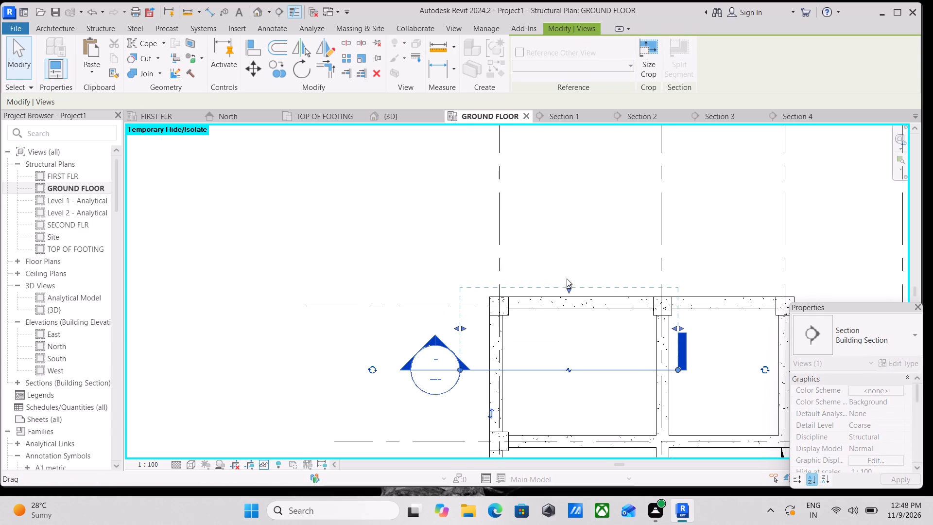
# Pull the section line's head end and its side crop edge in close to the outer beam's outside face.
pyautogui.scroll(2, 558, 332)
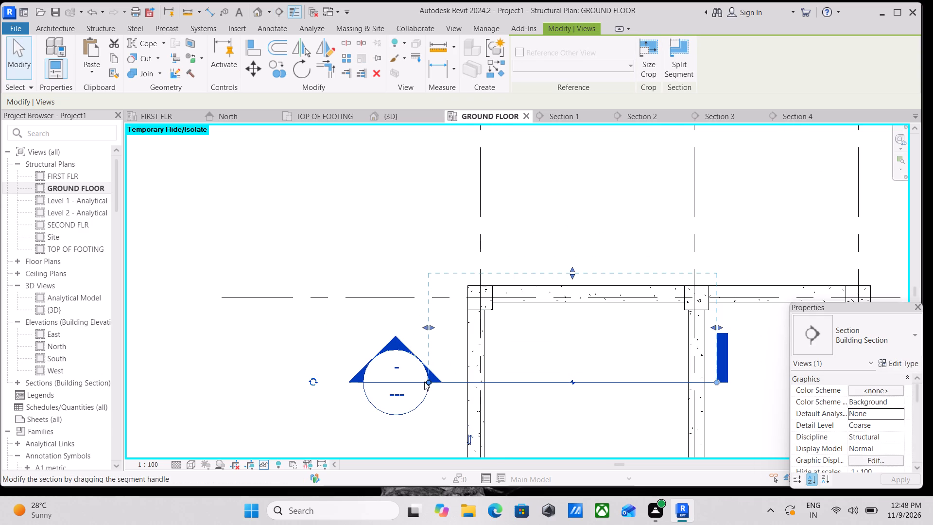
pyautogui.moveTo(426, 383); pyautogui.dragTo(456, 386)
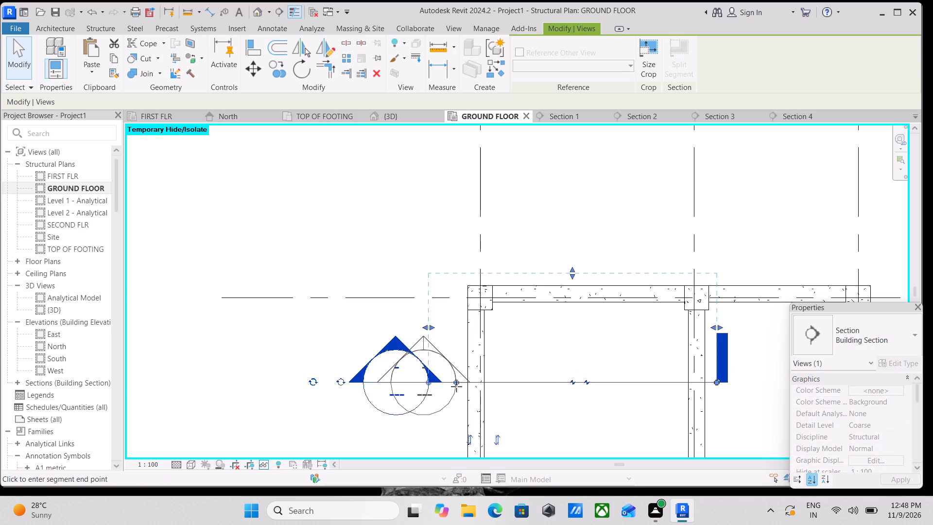
pyautogui.moveTo(456, 386); pyautogui.dragTo(457, 386)
pyautogui.moveTo(433, 322); pyautogui.dragTo(463, 328)
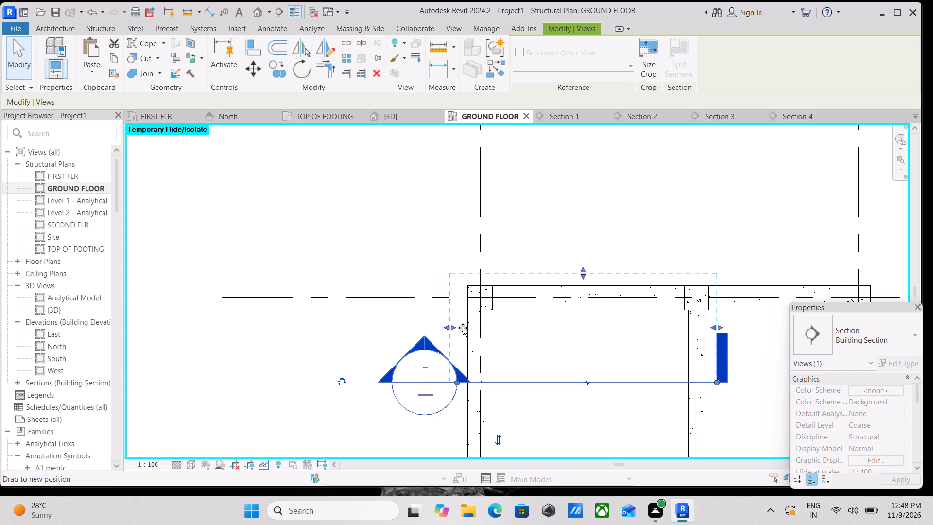
pyautogui.moveTo(463, 328); pyautogui.dragTo(469, 328)
# Pull the section line's tail end and its side crop edge in close to the grid 2 beam's outside face.
pyautogui.scroll(4, 600, 261)
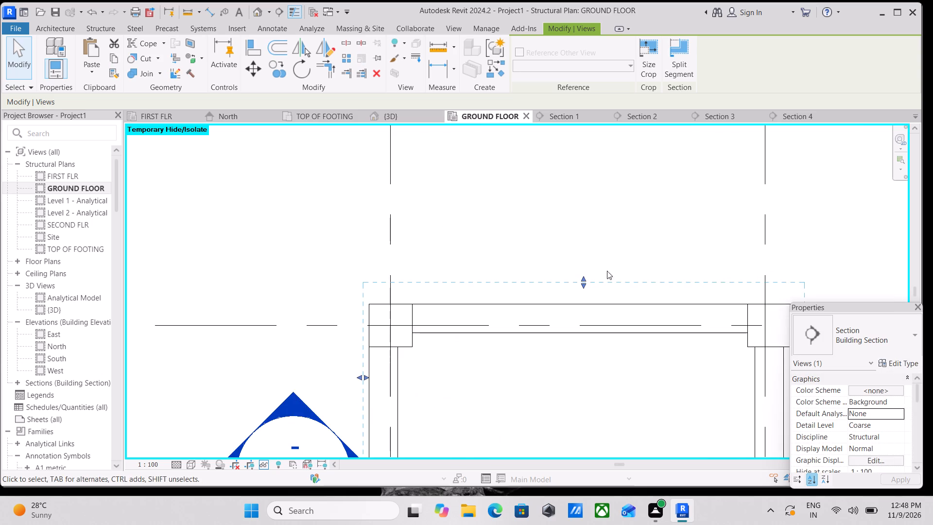
pyautogui.scroll(-2, 692, 307)
pyautogui.moveTo(692, 307); pyautogui.dragTo(585, 233, button='middle')
pyautogui.scroll(3, 670, 359)
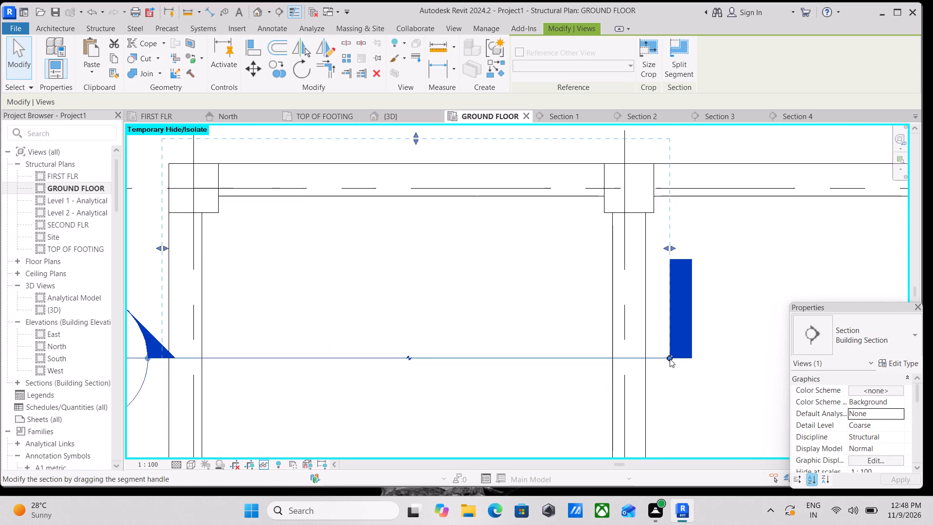
pyautogui.moveTo(670, 359); pyautogui.dragTo(650, 359)
pyautogui.moveTo(653, 345); pyautogui.dragTo(699, 379, button='middle')
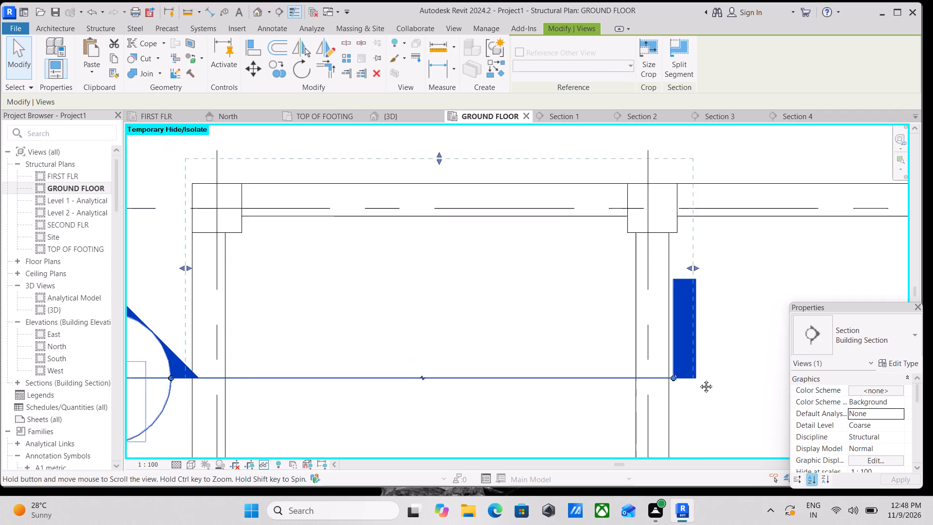
pyautogui.moveTo(699, 379); pyautogui.dragTo(700, 379, button='middle')
pyautogui.moveTo(711, 279); pyautogui.dragTo(697, 279)
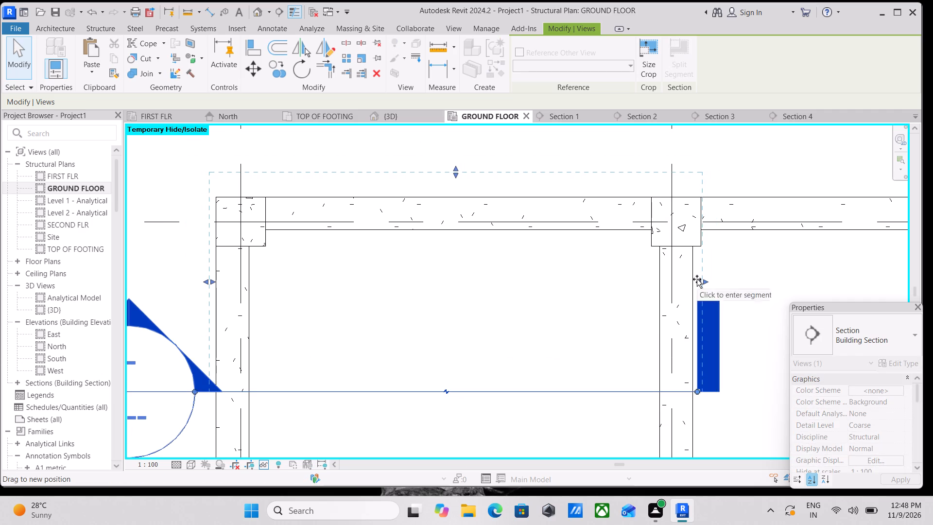
pyautogui.moveTo(697, 279); pyautogui.dragTo(695, 279)
# Reduce the section's view depth further so that its far limit falls within the grid A beam's width.
pyautogui.moveTo(452, 176); pyautogui.dragTo(452, 201)
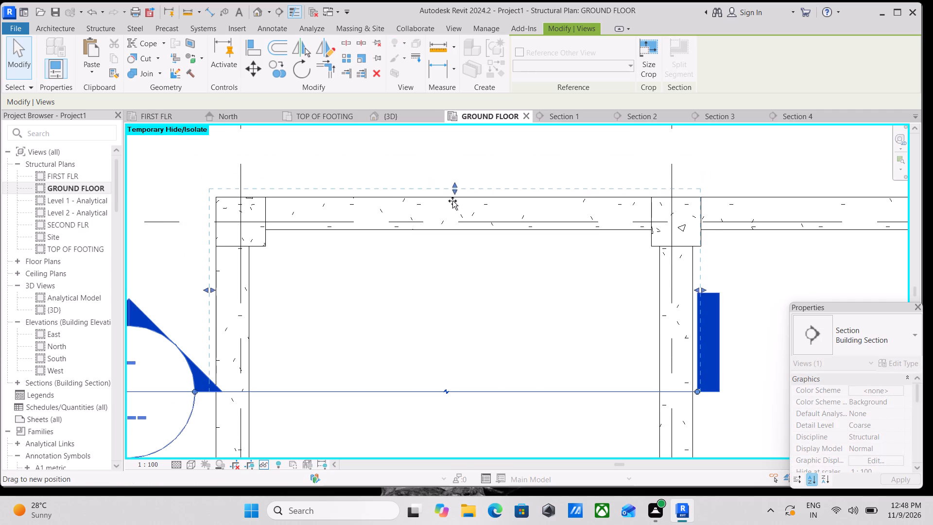
pyautogui.moveTo(452, 201); pyautogui.dragTo(451, 210)
pyautogui.moveTo(446, 255); pyautogui.dragTo(605, 277, button='middle')
pyautogui.scroll(-1, 404, 308)
pyautogui.moveTo(404, 308); pyautogui.dragTo(498, 320, button='middle')
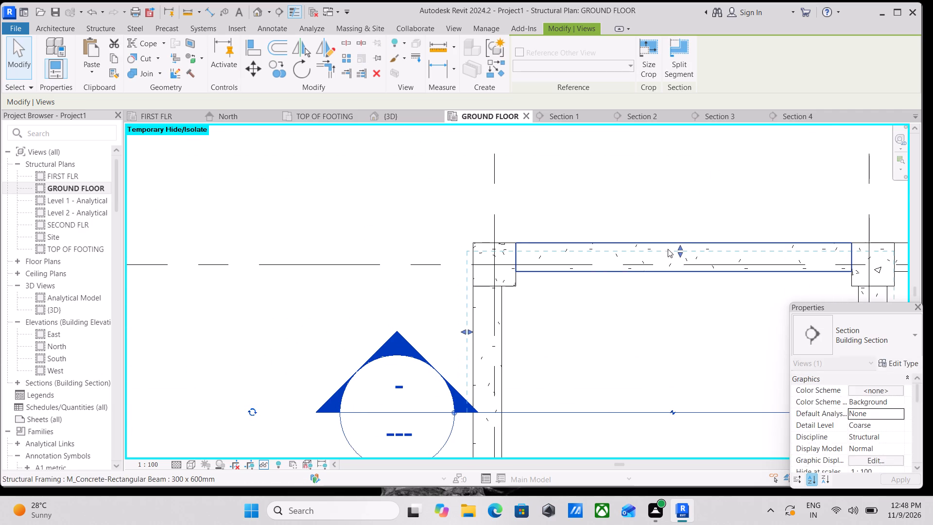
pyautogui.moveTo(675, 251); pyautogui.dragTo(675, 258)
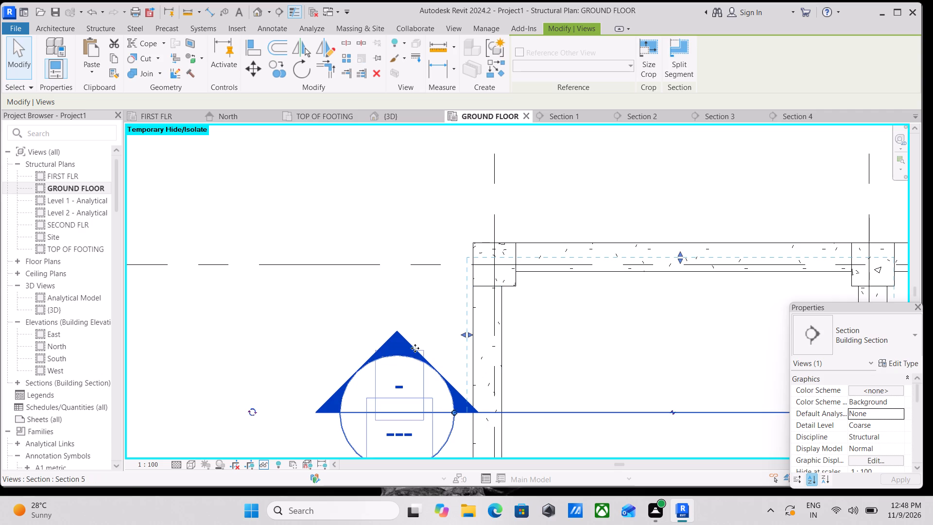
# Open the view of the new corner-bay section from its section mark.
pyautogui.rightClick(411, 345)
pyautogui.click(480, 219)
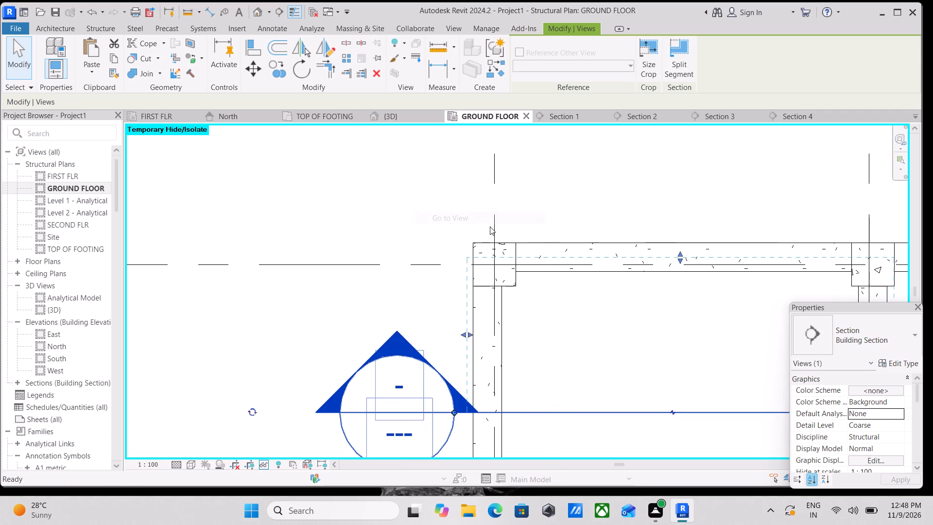
# Extend the section view's crop region downward past the footings and upward to show more of the columns.
pyautogui.scroll(-2, 535, 273)
pyautogui.scroll(-1, 624, 295)
pyautogui.scroll(3, 501, 404)
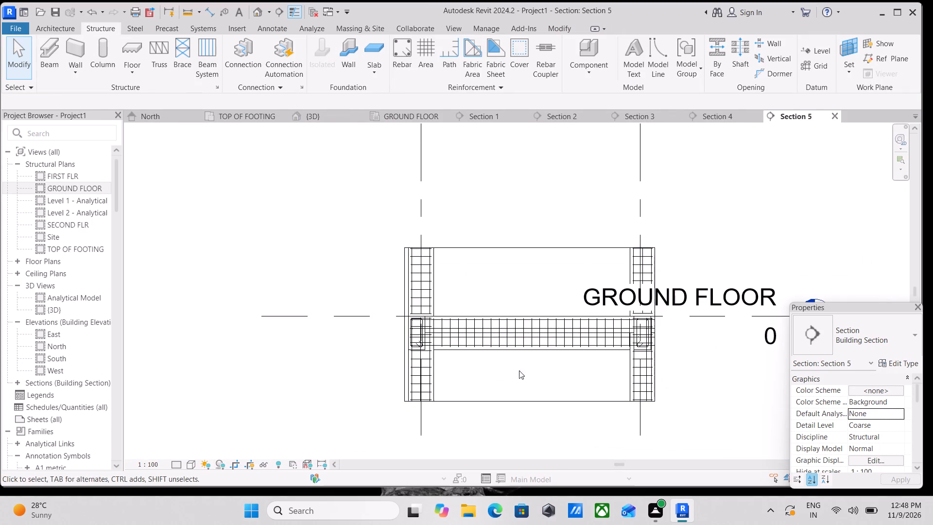
pyautogui.scroll(4, 529, 321)
pyautogui.moveTo(656, 343); pyautogui.dragTo(635, 368, button='middle')
pyautogui.scroll(-2, 635, 362)
pyautogui.moveTo(635, 362); pyautogui.dragTo(691, 289, button='middle')
pyautogui.moveTo(601, 270); pyautogui.dragTo(613, 326, button='middle')
pyautogui.click(609, 232)
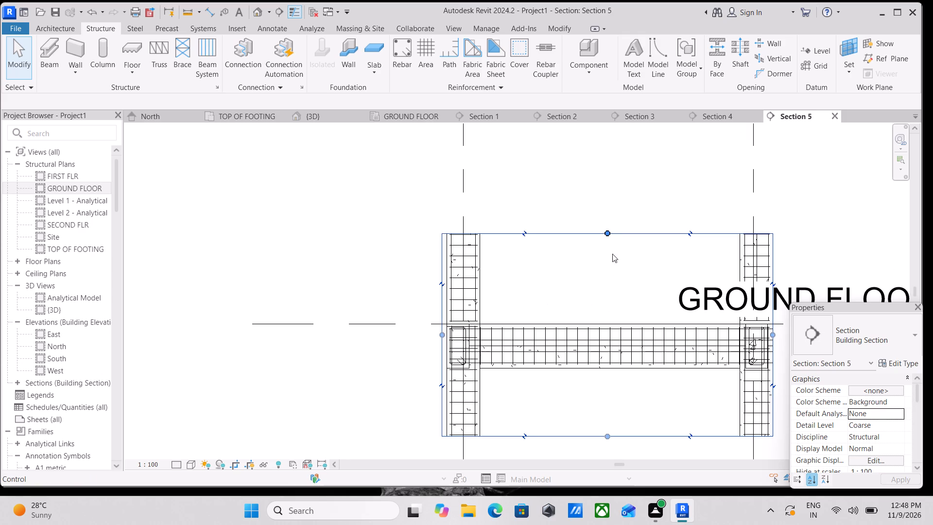
pyautogui.scroll(-1, 606, 382)
pyautogui.moveTo(606, 382); pyautogui.dragTo(622, 342, button='middle')
pyautogui.moveTo(623, 387); pyautogui.dragTo(623, 426)
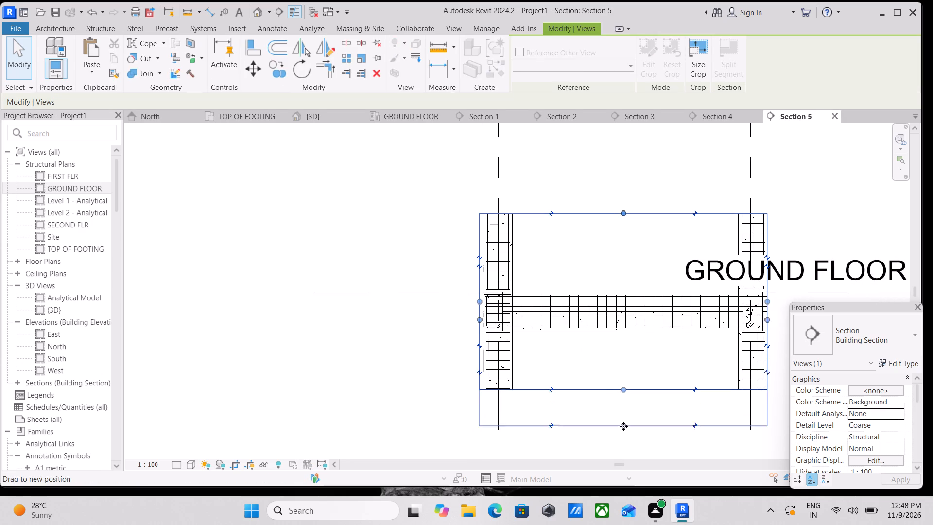
pyautogui.moveTo(623, 426); pyautogui.dragTo(623, 437)
pyautogui.scroll(-2, 602, 340)
pyautogui.moveTo(602, 340); pyautogui.dragTo(608, 365, button='middle')
pyautogui.moveTo(604, 311); pyautogui.dragTo(604, 311, button='middle')
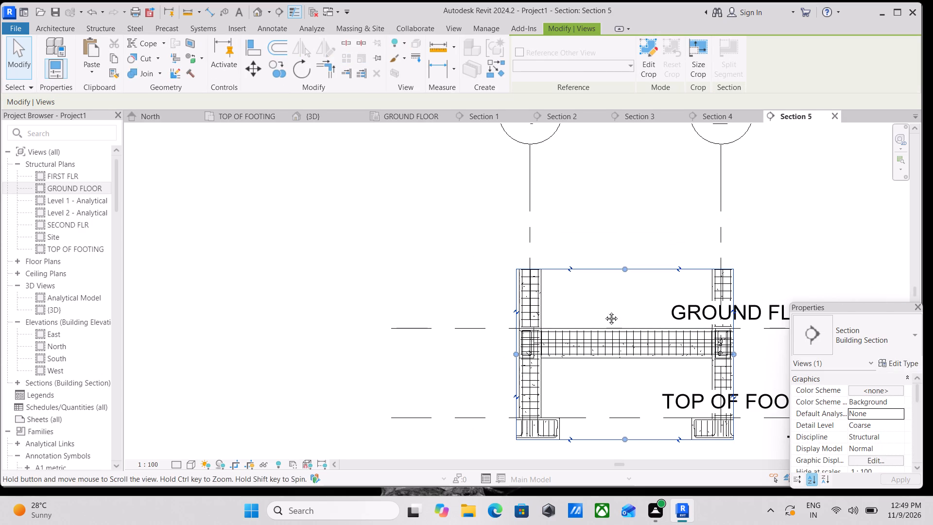
pyautogui.moveTo(604, 311); pyautogui.dragTo(599, 355, button='middle')
pyautogui.moveTo(618, 313); pyautogui.dragTo(620, 280)
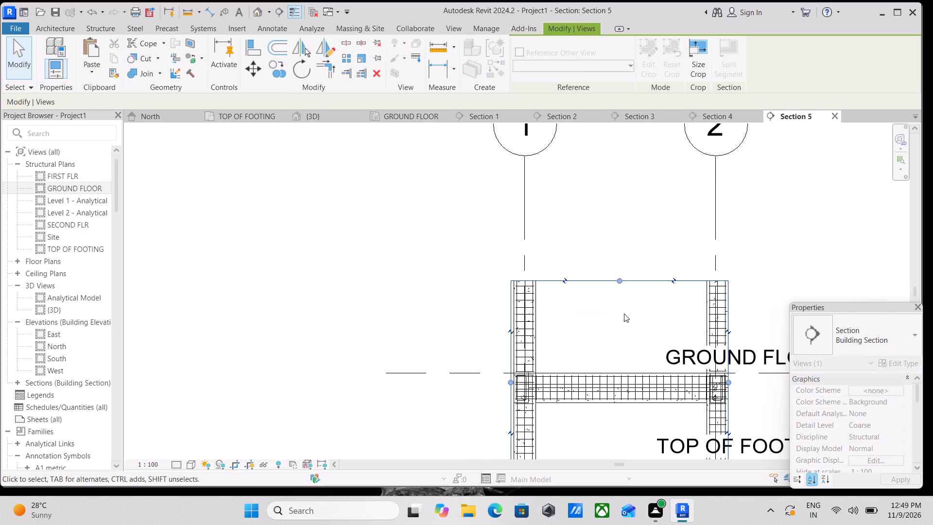
pyautogui.moveTo(624, 317); pyautogui.dragTo(622, 338, button='middle')
pyautogui.moveTo(615, 305); pyautogui.dragTo(615, 280)
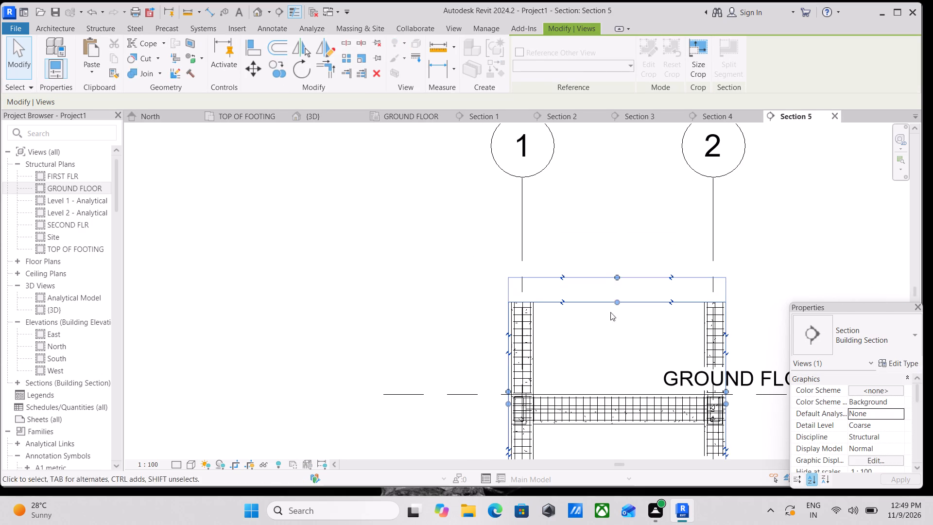
pyautogui.moveTo(605, 369); pyautogui.dragTo(587, 355, button='middle')
pyautogui.moveTo(603, 430); pyautogui.dragTo(599, 420)
# Select the elements at the ground-floor slab, filter to Levels, Structural Framing (Girder) and Structural Rebar, and temporarily hide them, leaving the floor.
pyautogui.scroll(6, 602, 423)
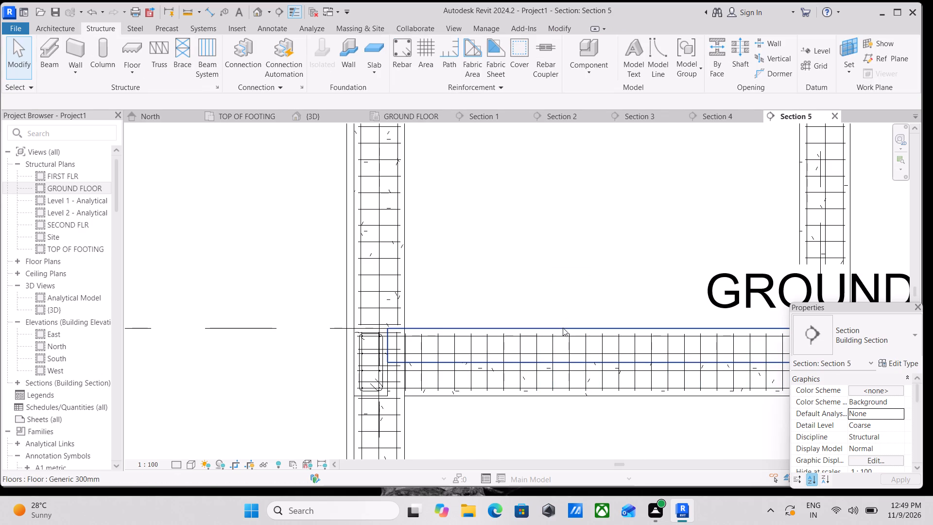
pyautogui.click(563, 328)
pyautogui.press('Escape')
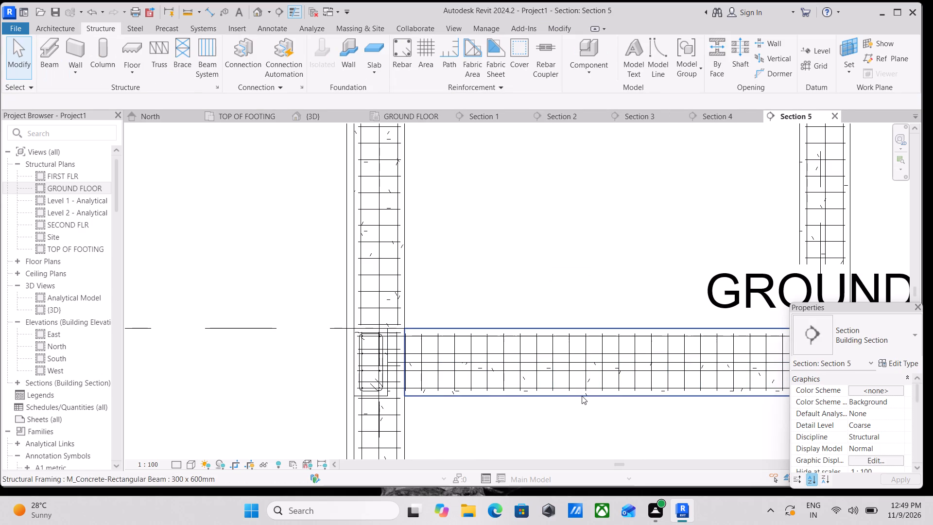
pyautogui.moveTo(641, 450); pyautogui.dragTo(616, 421)
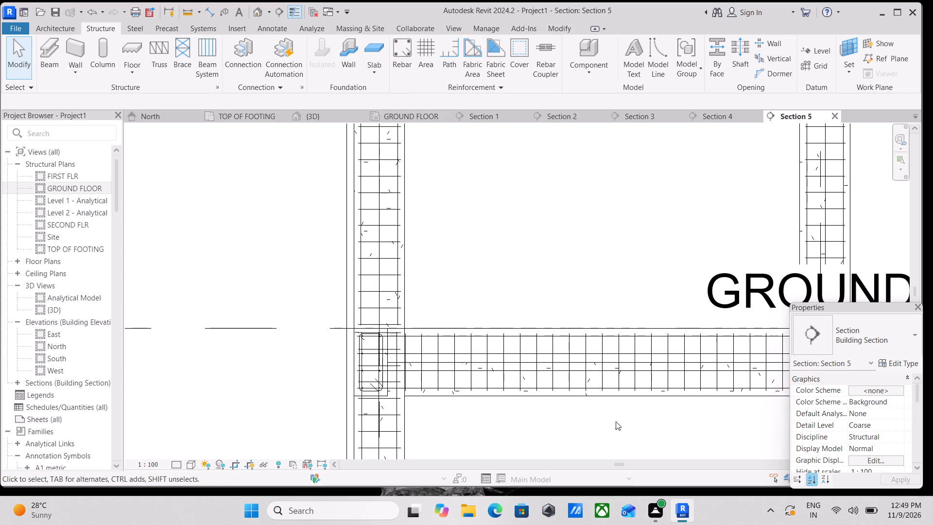
pyautogui.moveTo(616, 421); pyautogui.dragTo(543, 311)
pyautogui.scroll(-1, 560, 280)
pyautogui.moveTo(560, 280); pyautogui.dragTo(501, 317, button='middle')
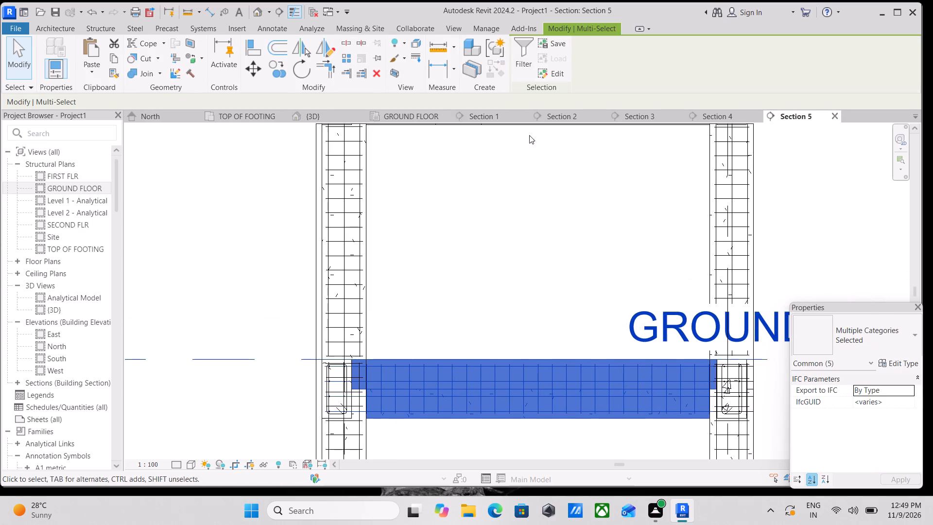
pyautogui.click(525, 60)
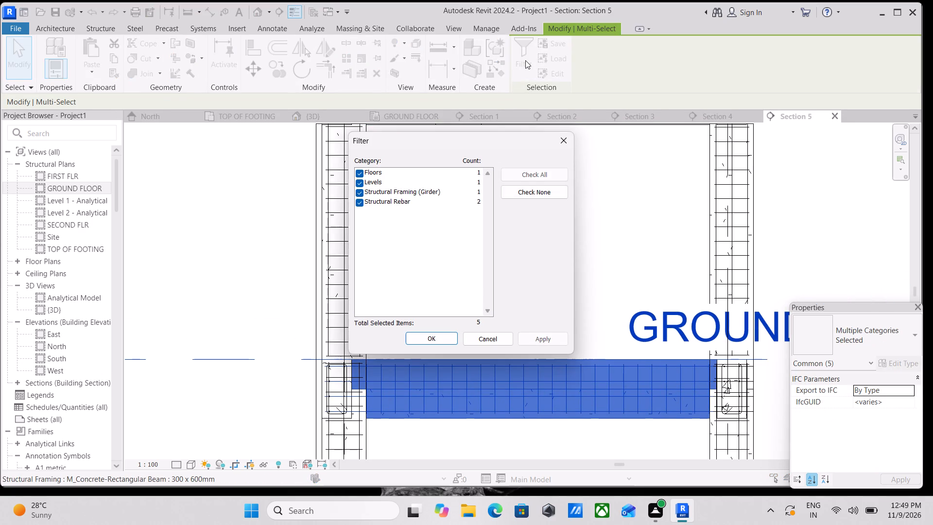
pyautogui.click(538, 192)
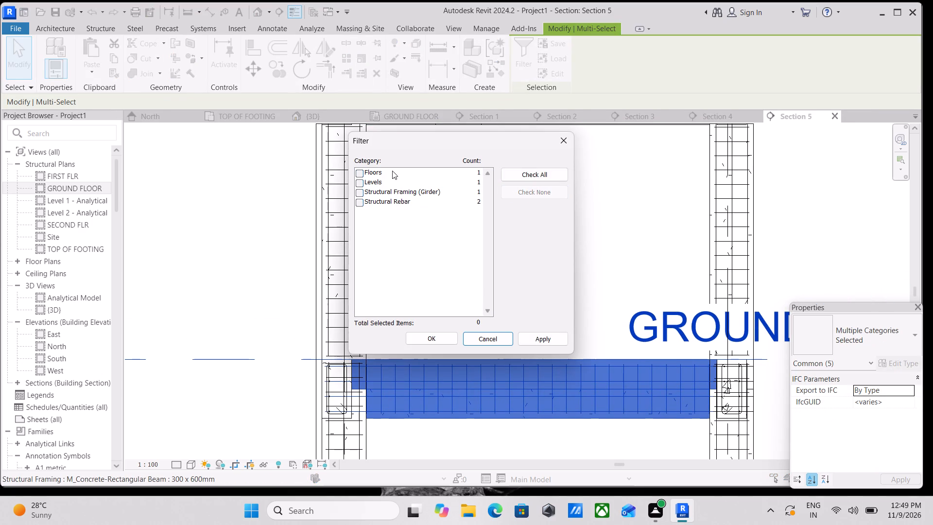
pyautogui.click(363, 170)
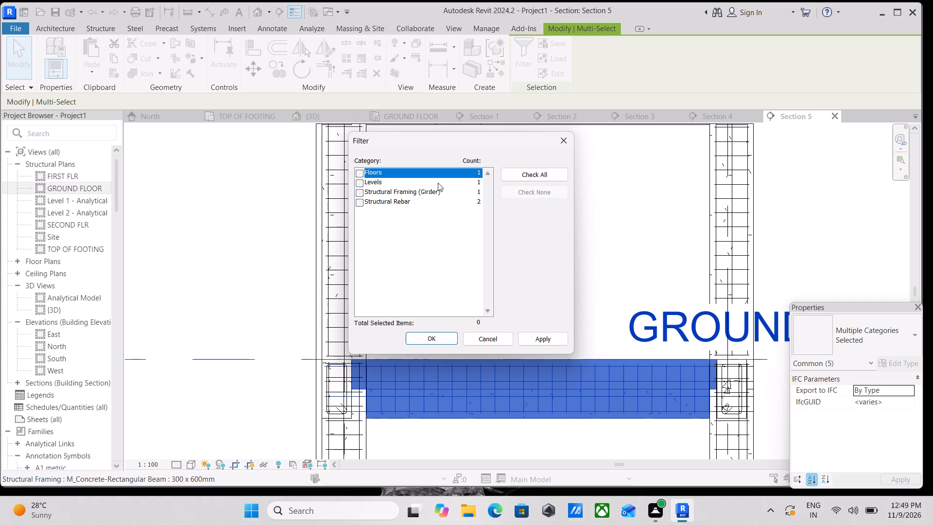
pyautogui.click(363, 182)
pyautogui.click(359, 174)
pyautogui.click(359, 179)
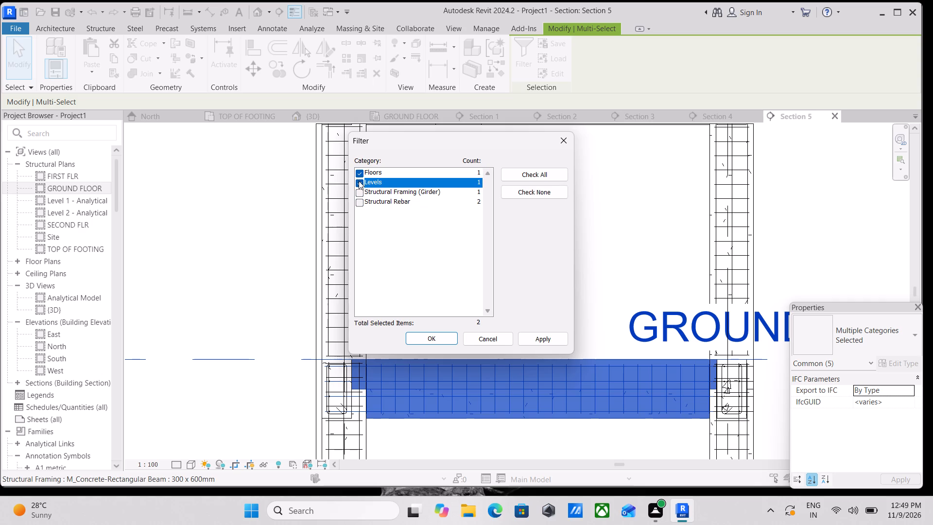
pyautogui.click(361, 172)
pyautogui.click(359, 192)
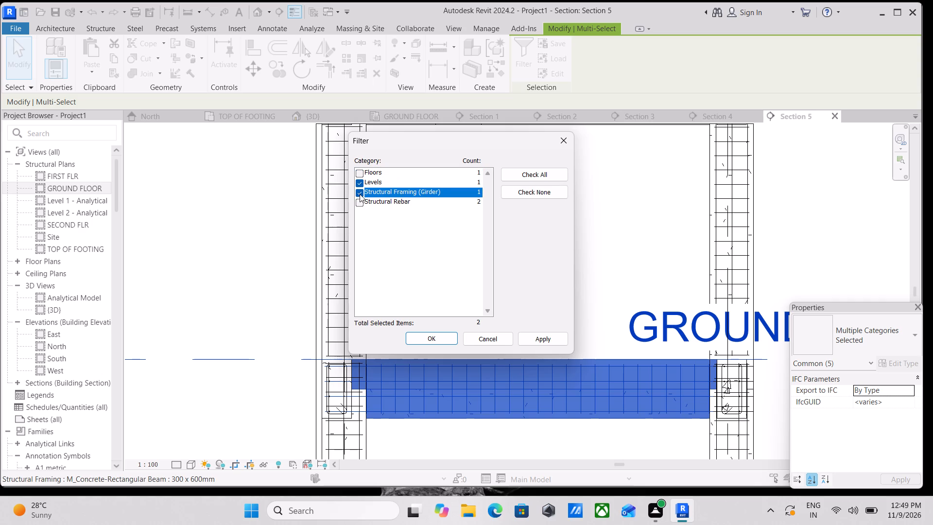
pyautogui.click(361, 200)
pyautogui.click(548, 349)
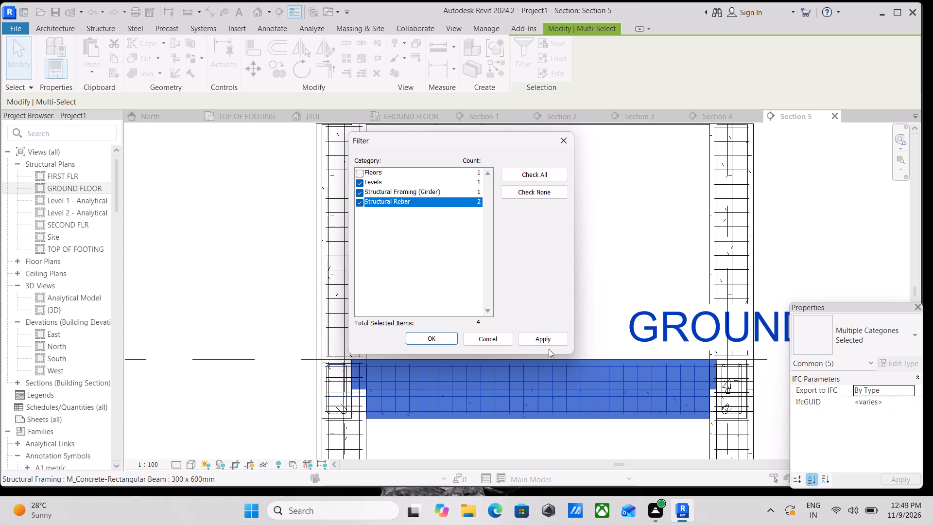
pyautogui.click(548, 336)
pyautogui.click(441, 340)
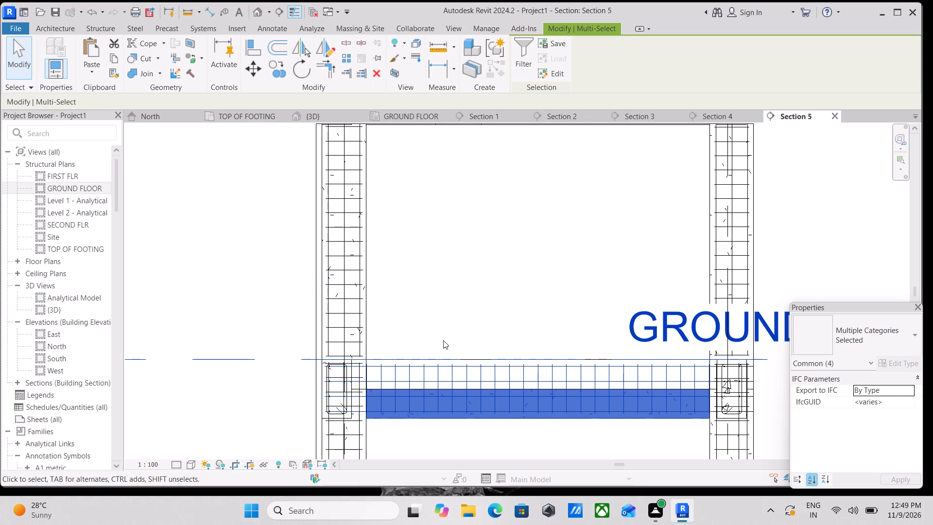
pyautogui.write('HH')
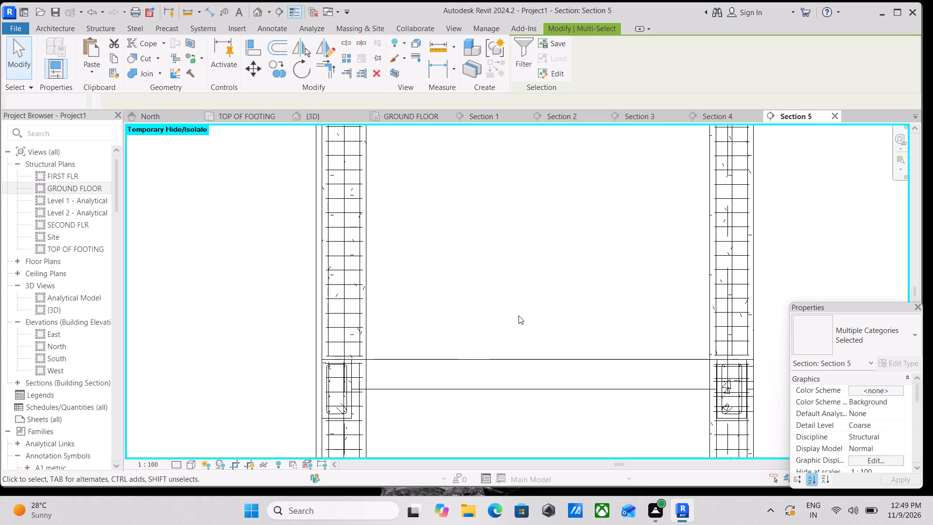
pyautogui.scroll(3, 550, 386)
pyautogui.press('Escape')
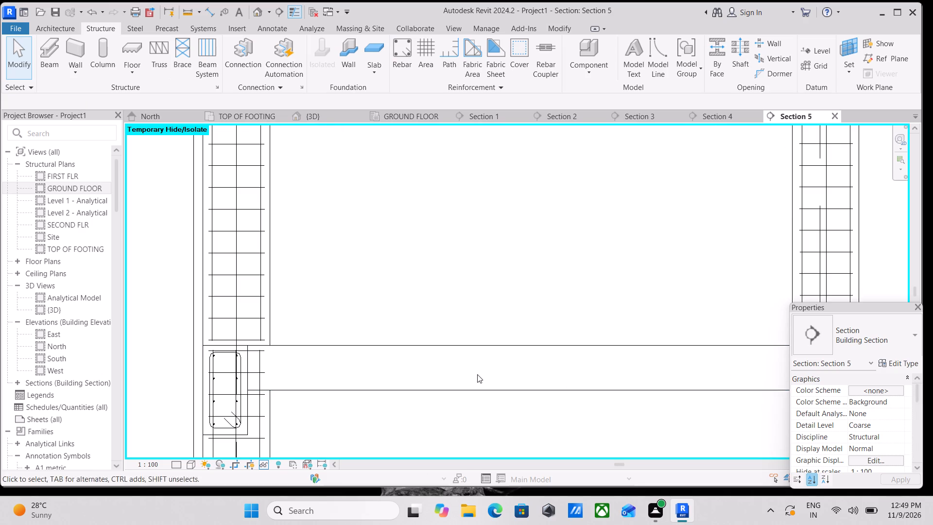
# Examine the ground-floor slab in the section, including how its ends meet the grid 1 and grid 2 beams.
pyautogui.moveTo(369, 367); pyautogui.dragTo(512, 414, button='middle')
pyautogui.scroll(1, 433, 394)
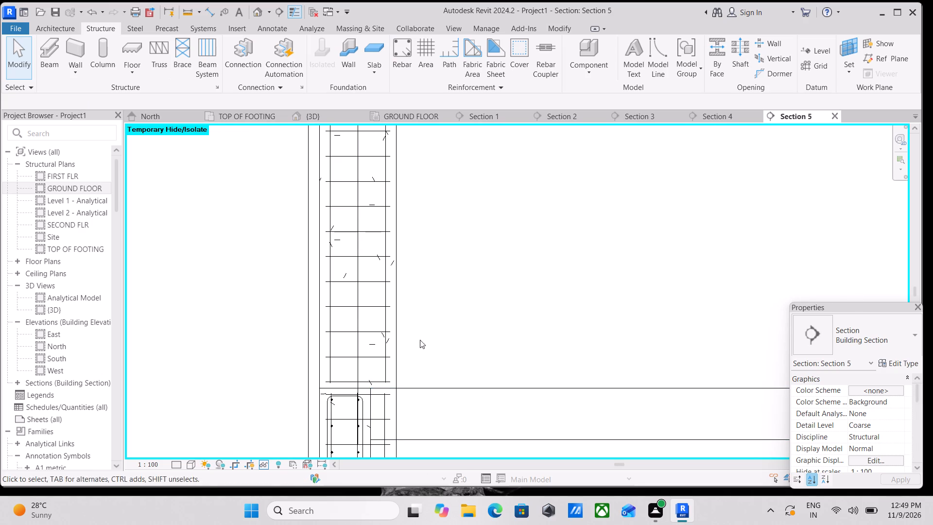
pyautogui.scroll(-2, 419, 348)
pyautogui.moveTo(430, 345); pyautogui.dragTo(476, 323, button='middle')
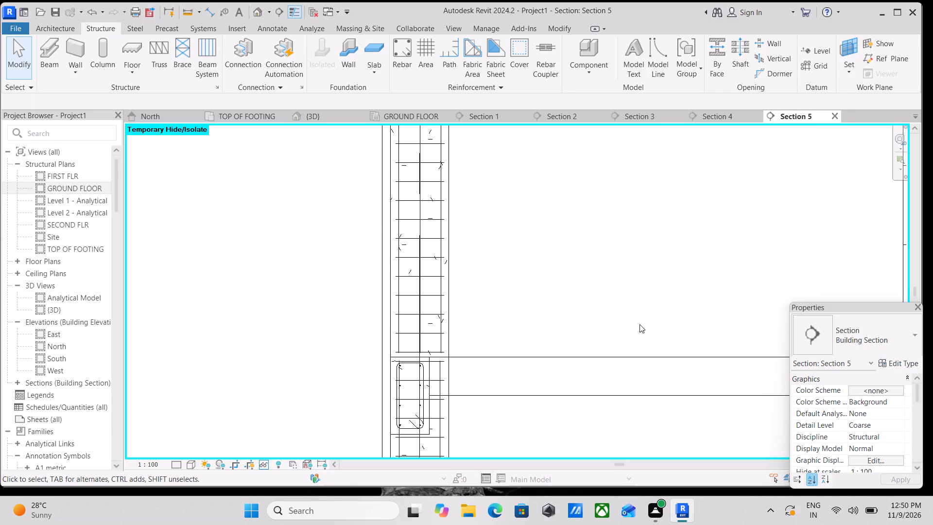
pyautogui.scroll(-3, 596, 407)
pyautogui.moveTo(591, 377); pyautogui.dragTo(477, 362, button='middle')
pyautogui.scroll(-1, 484, 362)
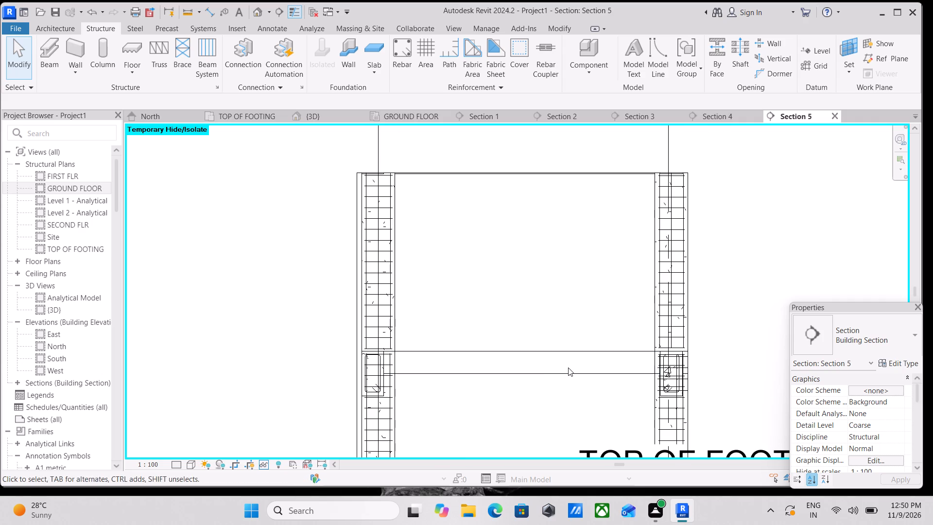
pyautogui.moveTo(548, 359); pyautogui.dragTo(456, 363, button='middle')
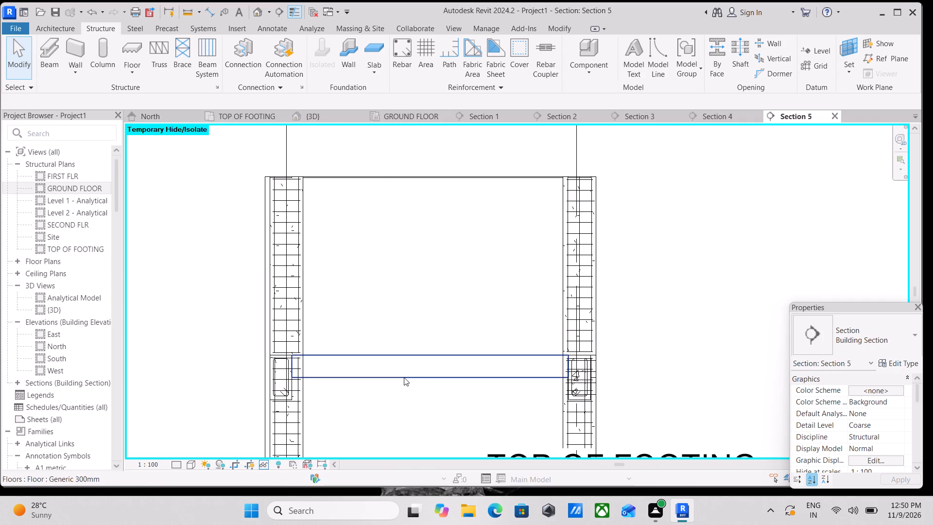
pyautogui.scroll(2, 433, 365)
pyautogui.moveTo(246, 348); pyautogui.dragTo(397, 358, button='middle')
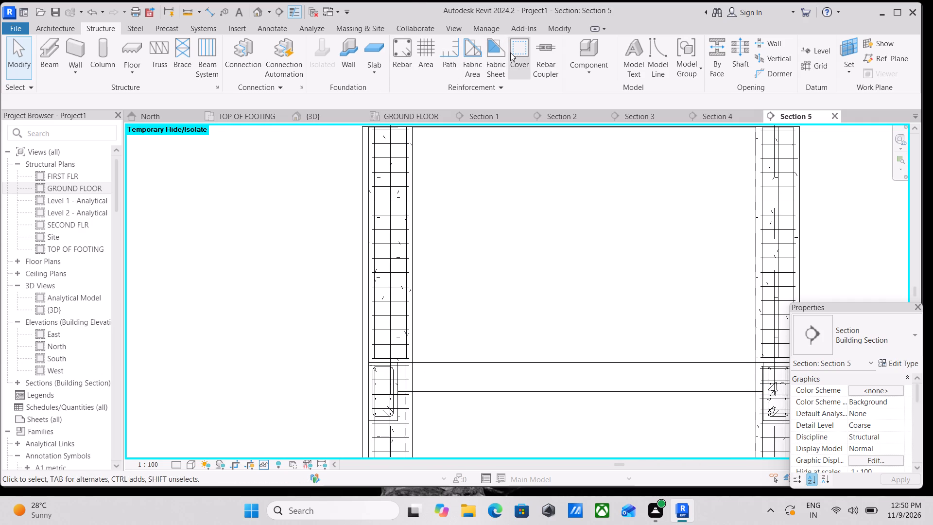
pyautogui.scroll(4, 516, 61)
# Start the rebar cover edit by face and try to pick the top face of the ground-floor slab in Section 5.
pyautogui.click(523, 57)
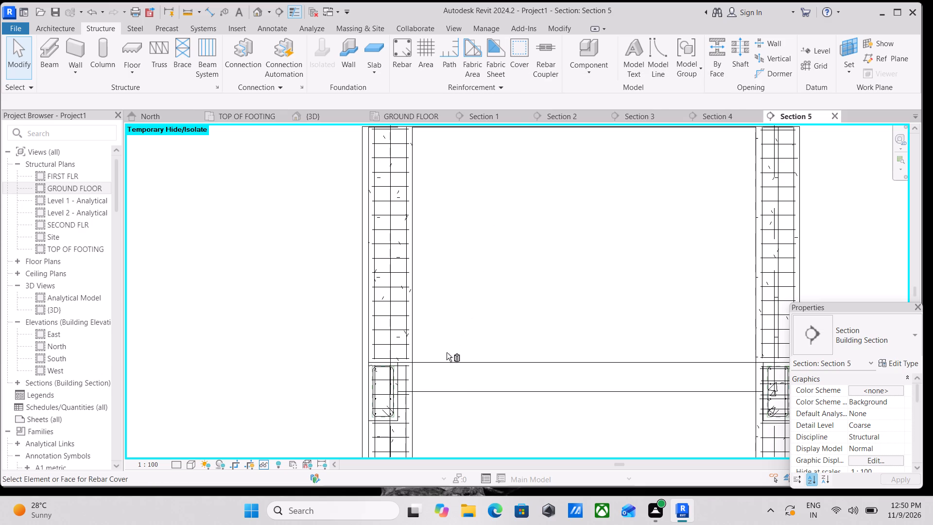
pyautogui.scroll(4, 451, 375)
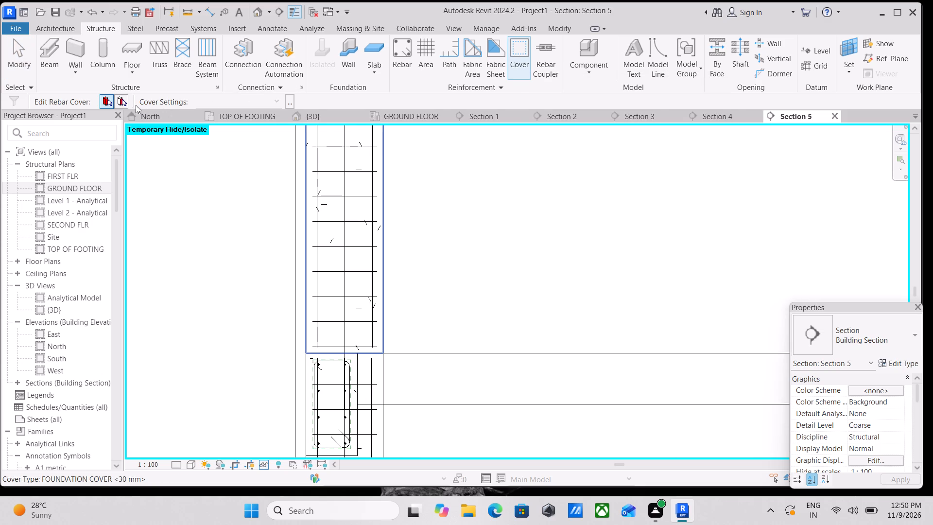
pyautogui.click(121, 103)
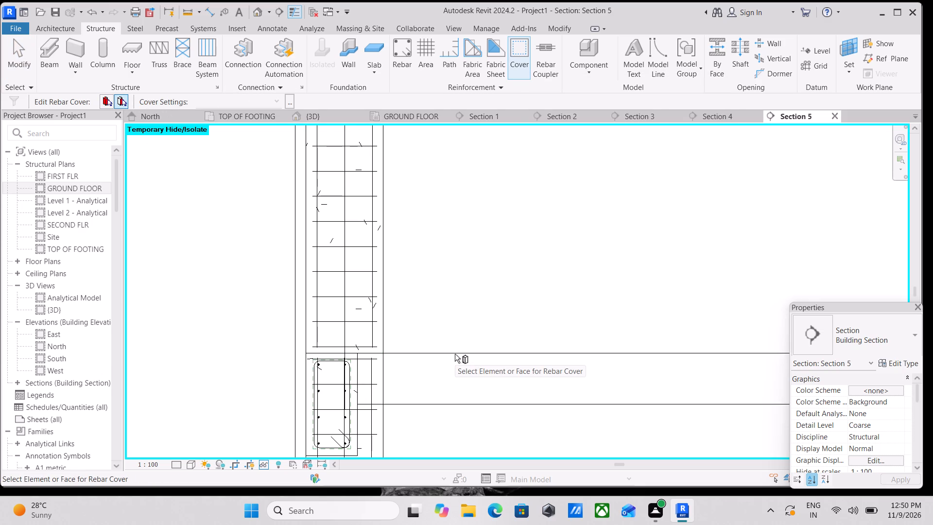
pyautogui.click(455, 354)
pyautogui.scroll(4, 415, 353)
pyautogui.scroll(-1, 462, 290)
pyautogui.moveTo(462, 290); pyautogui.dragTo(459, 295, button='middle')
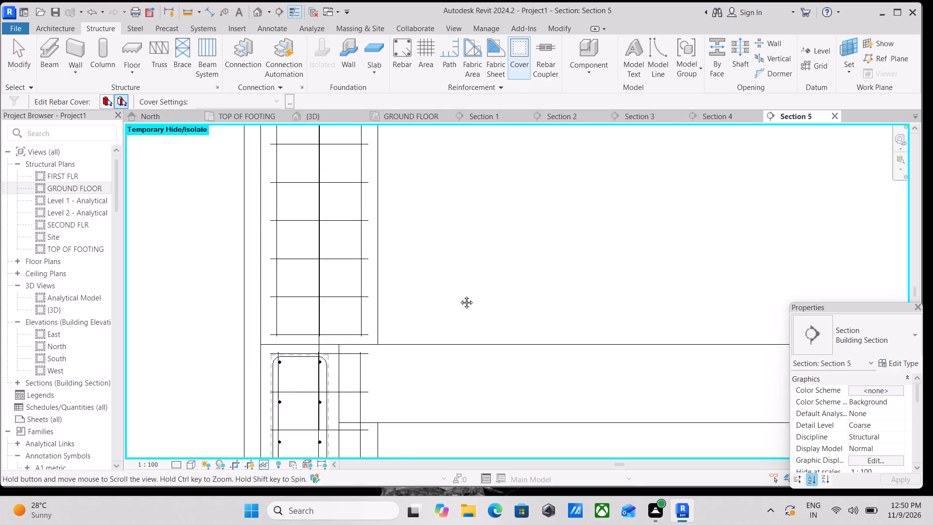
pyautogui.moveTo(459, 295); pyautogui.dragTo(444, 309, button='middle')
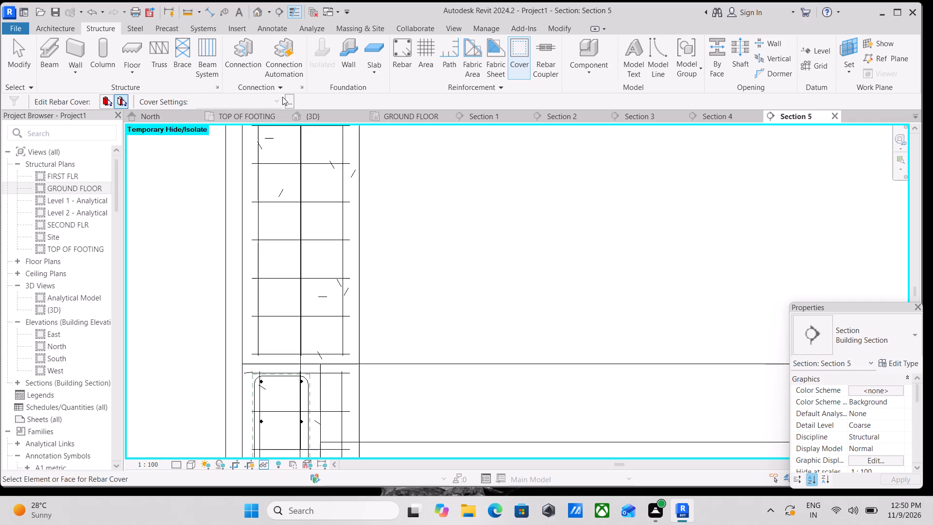
# Review the project's rebar cover settings, checking the exterior and interior slab cover types and their distances.
pyautogui.click(286, 101)
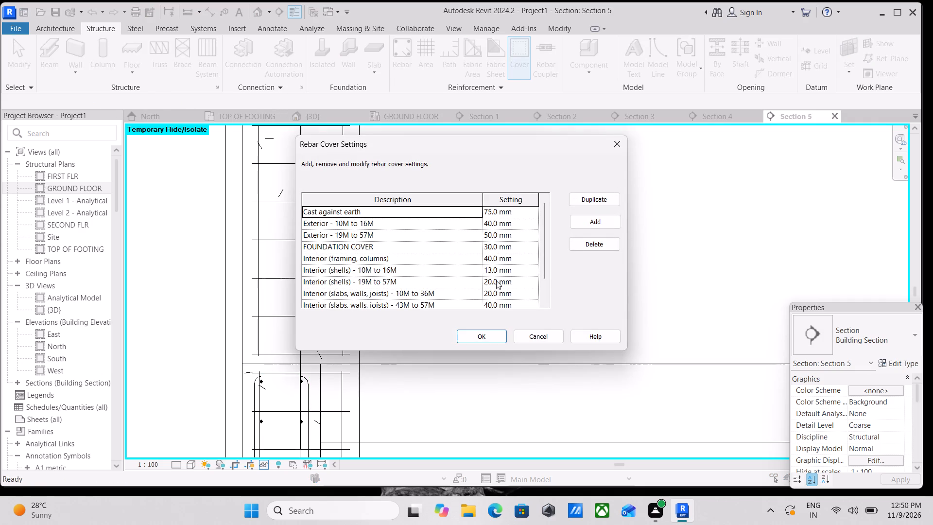
pyautogui.scroll(-1, 508, 313)
pyautogui.click(467, 299)
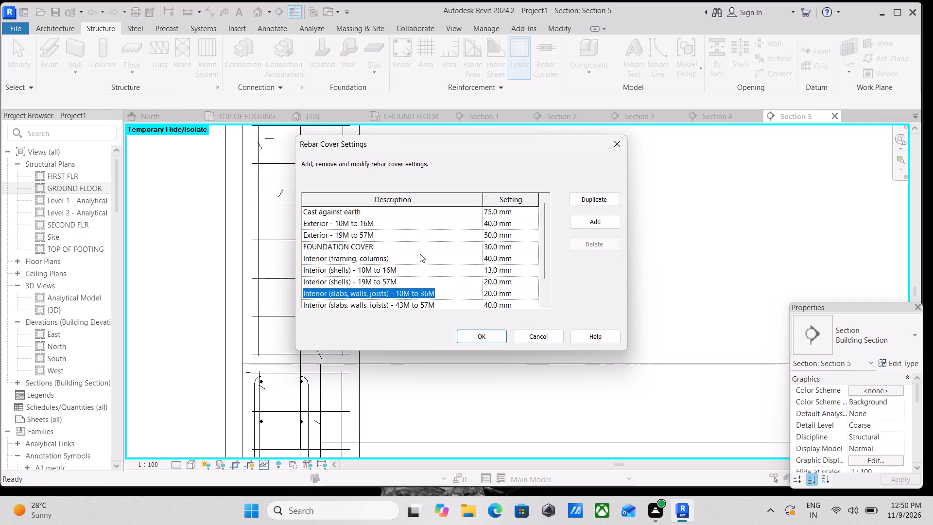
pyautogui.click(420, 254)
pyautogui.click(427, 234)
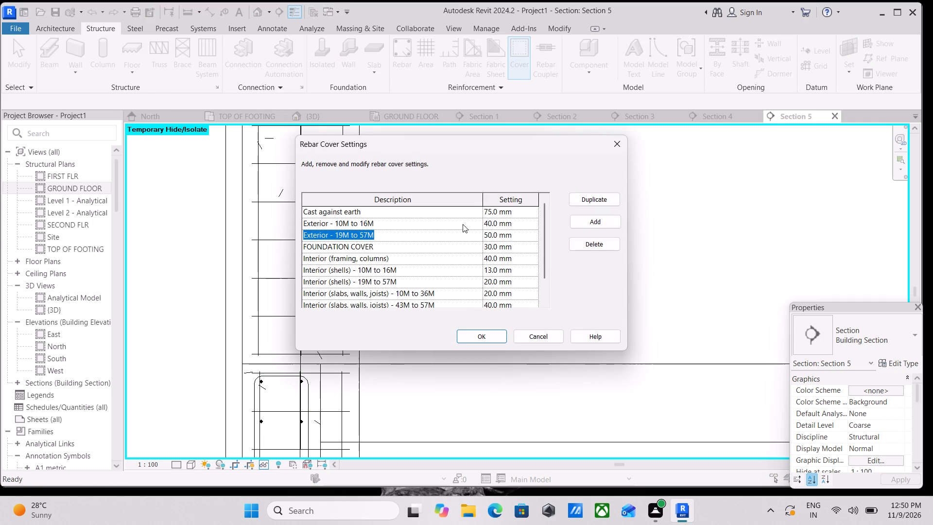
pyautogui.click(463, 224)
pyautogui.click(506, 238)
pyautogui.click(507, 227)
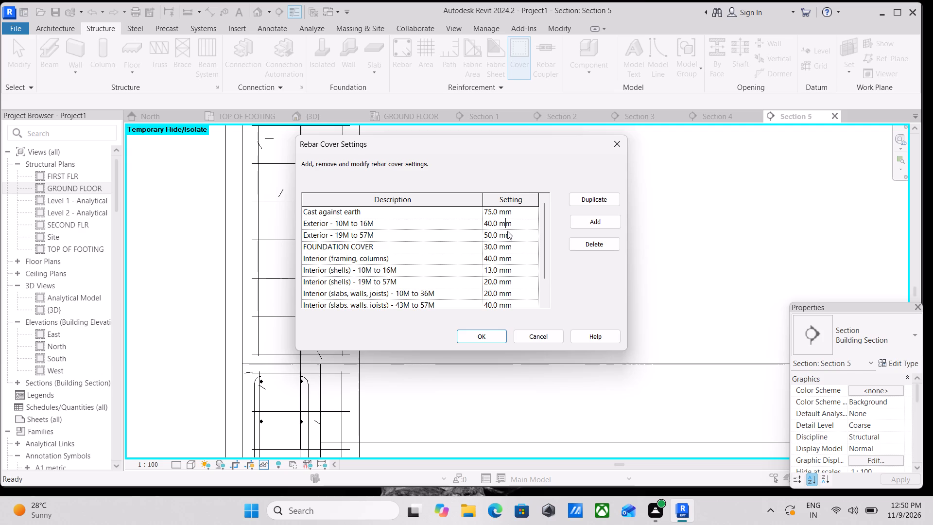
pyautogui.click(476, 336)
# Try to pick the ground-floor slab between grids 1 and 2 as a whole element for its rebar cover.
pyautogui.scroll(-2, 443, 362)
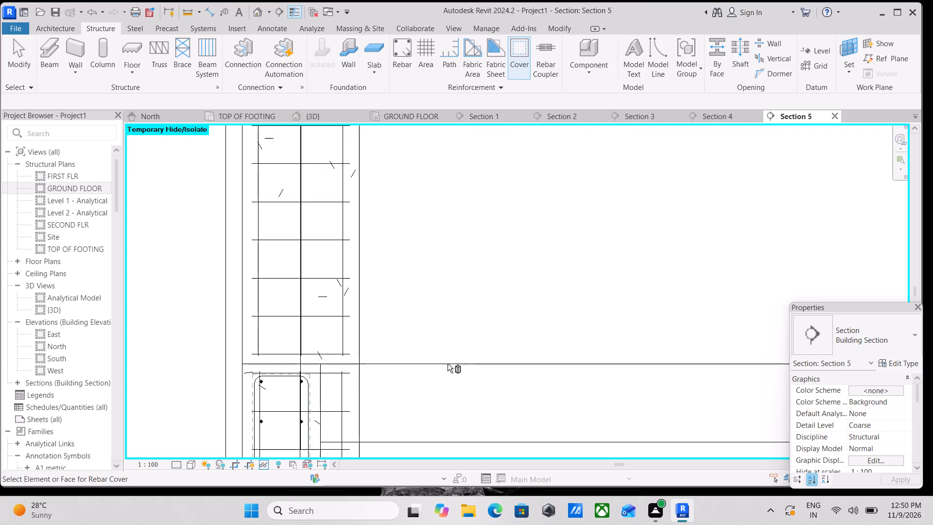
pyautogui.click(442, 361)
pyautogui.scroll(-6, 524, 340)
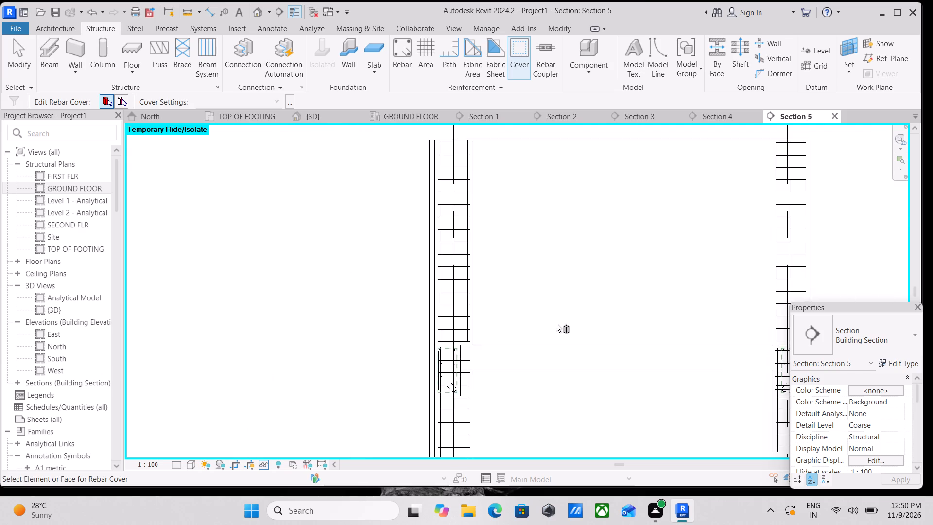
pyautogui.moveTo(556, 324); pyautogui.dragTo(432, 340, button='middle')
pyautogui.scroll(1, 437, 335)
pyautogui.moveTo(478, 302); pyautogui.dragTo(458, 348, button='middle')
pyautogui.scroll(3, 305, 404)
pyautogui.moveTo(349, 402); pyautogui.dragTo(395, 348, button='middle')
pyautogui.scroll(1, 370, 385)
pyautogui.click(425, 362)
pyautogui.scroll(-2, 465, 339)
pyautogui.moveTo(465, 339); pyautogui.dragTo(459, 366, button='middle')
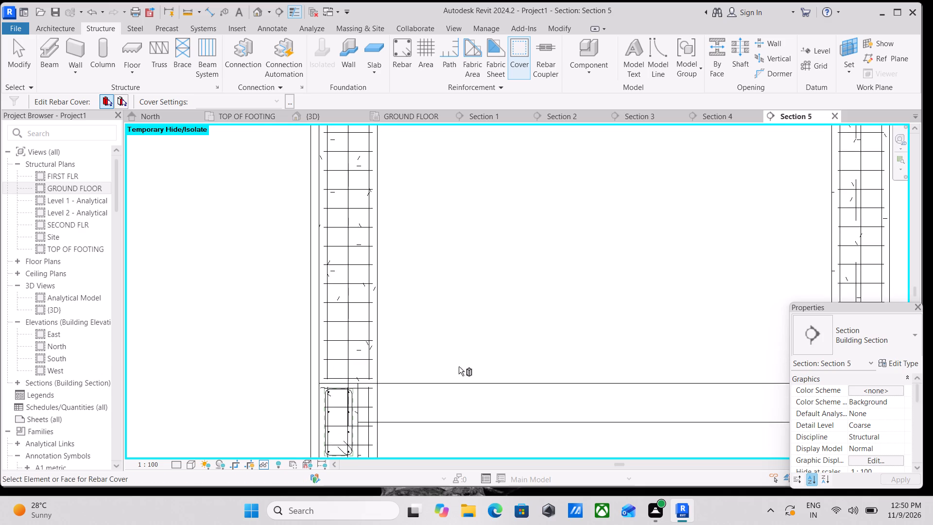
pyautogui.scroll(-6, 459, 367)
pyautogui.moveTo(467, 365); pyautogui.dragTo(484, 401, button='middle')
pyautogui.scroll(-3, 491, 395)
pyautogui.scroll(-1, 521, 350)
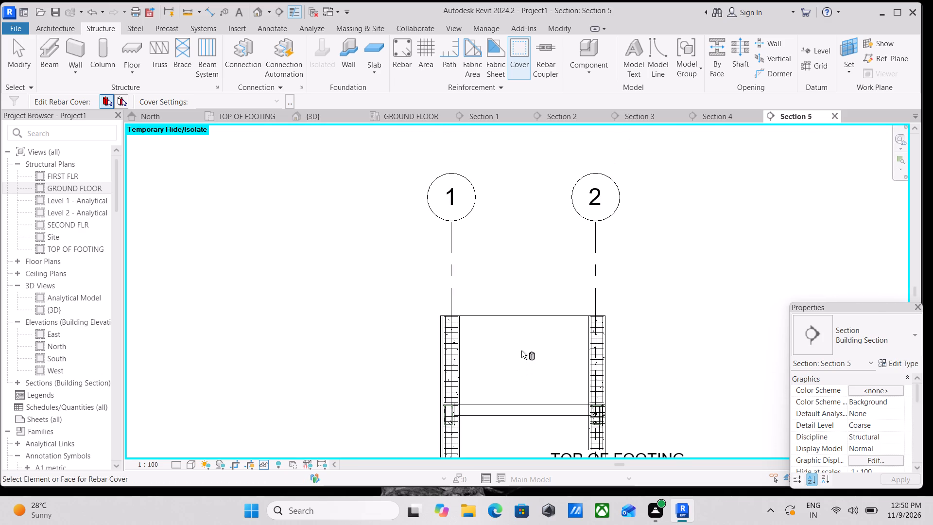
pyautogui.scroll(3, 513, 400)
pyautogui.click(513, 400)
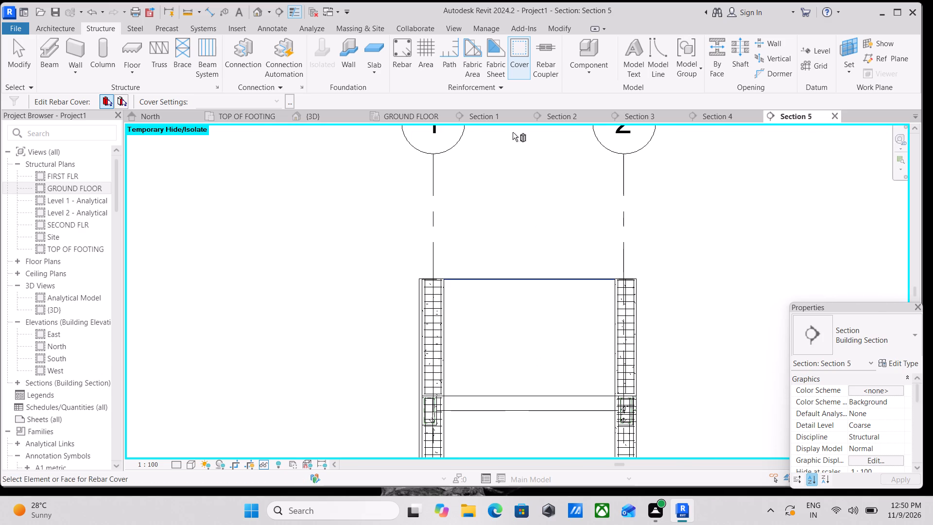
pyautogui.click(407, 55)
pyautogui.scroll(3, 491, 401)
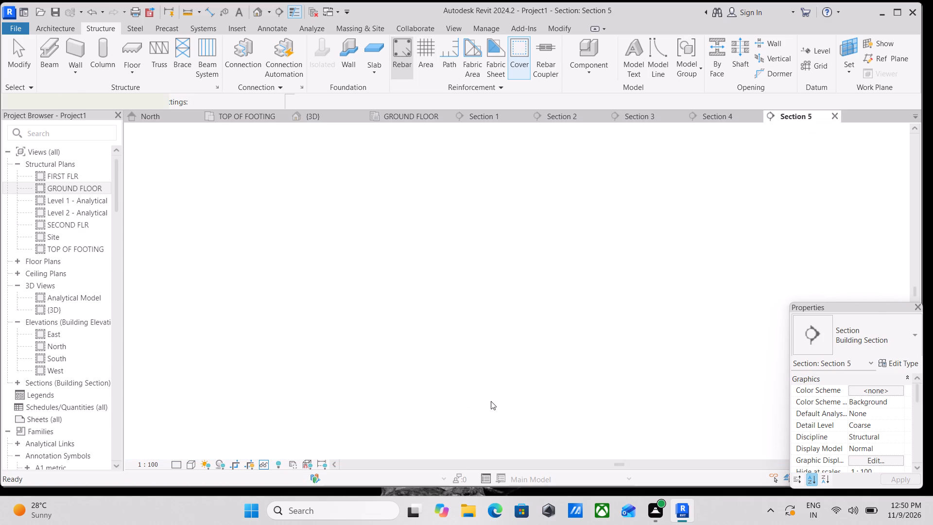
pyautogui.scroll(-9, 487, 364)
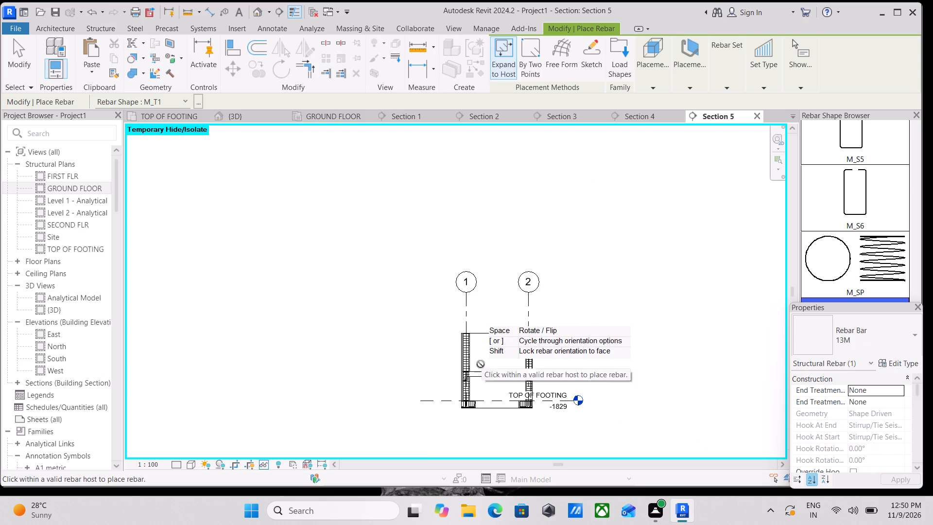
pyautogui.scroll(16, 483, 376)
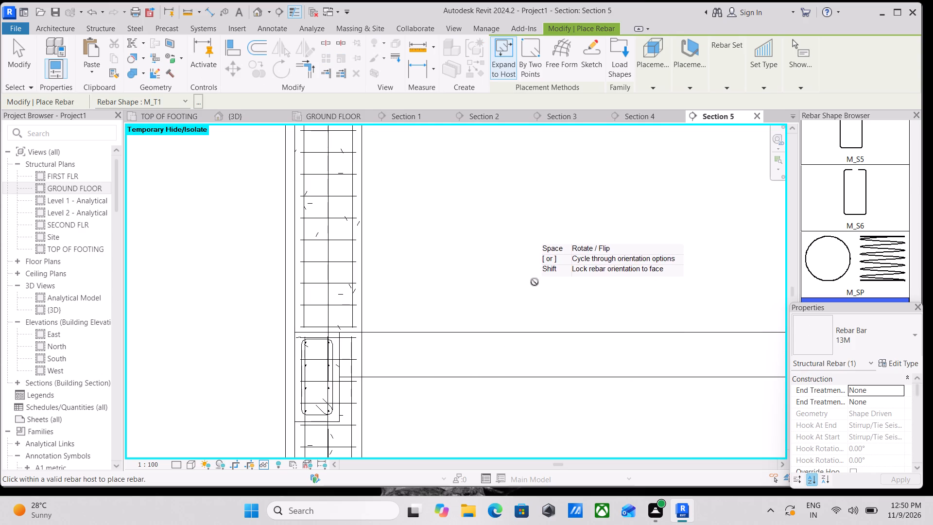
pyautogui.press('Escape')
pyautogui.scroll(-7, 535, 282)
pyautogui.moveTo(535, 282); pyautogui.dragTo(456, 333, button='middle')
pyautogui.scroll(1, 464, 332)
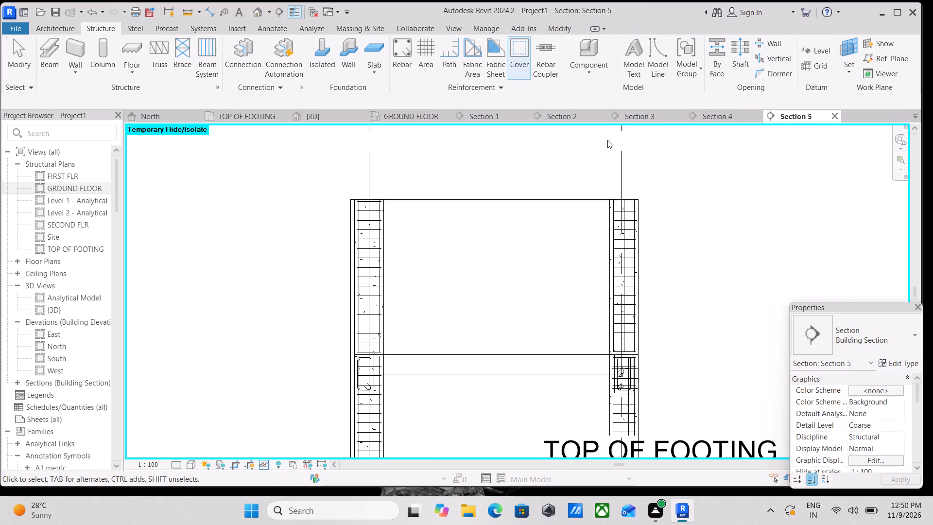
# Examine the ground-floor slabs and framing in the 3D view and compare them with the slab shown in Section 5.
pyautogui.click(305, 112)
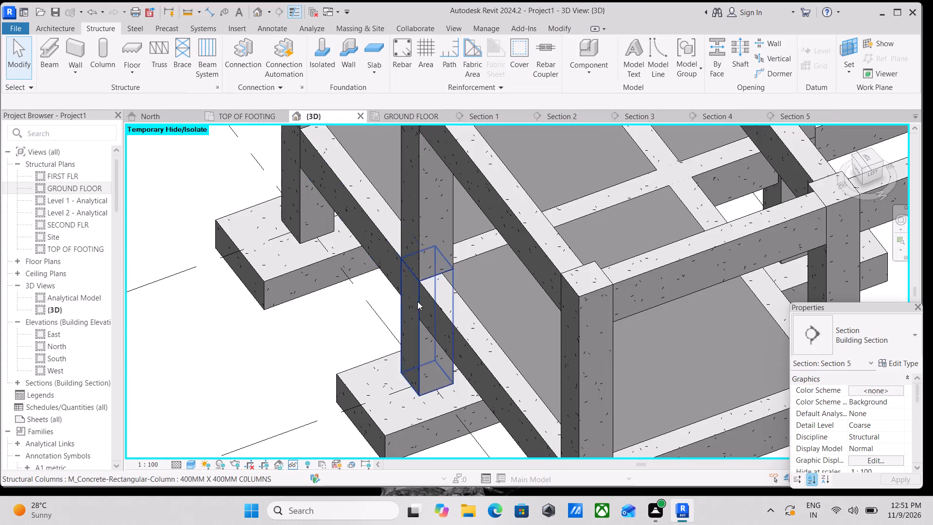
pyautogui.scroll(-5, 417, 301)
pyautogui.moveTo(444, 296); pyautogui.dragTo(415, 342, button='middle')
pyautogui.scroll(-1, 442, 301)
pyautogui.click(795, 112)
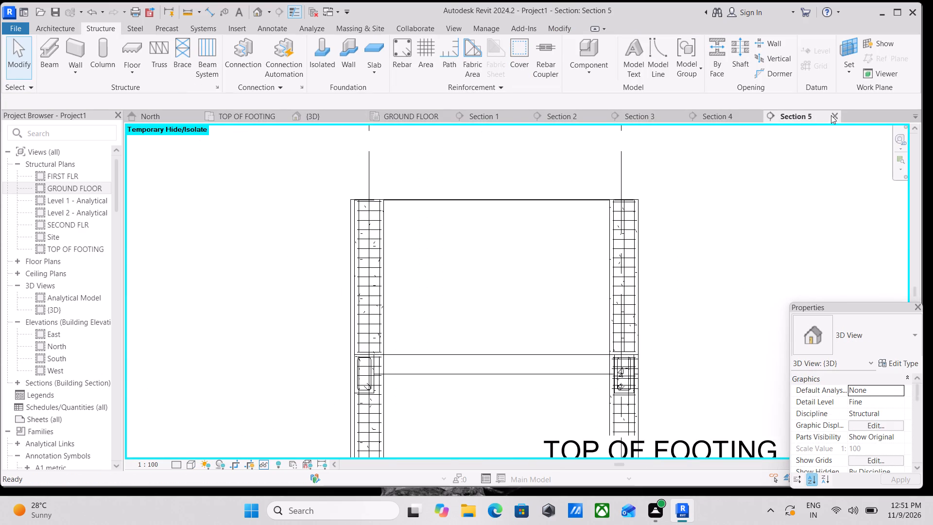
pyautogui.scroll(-2, 604, 236)
pyautogui.moveTo(604, 236); pyautogui.dragTo(597, 263, button='middle')
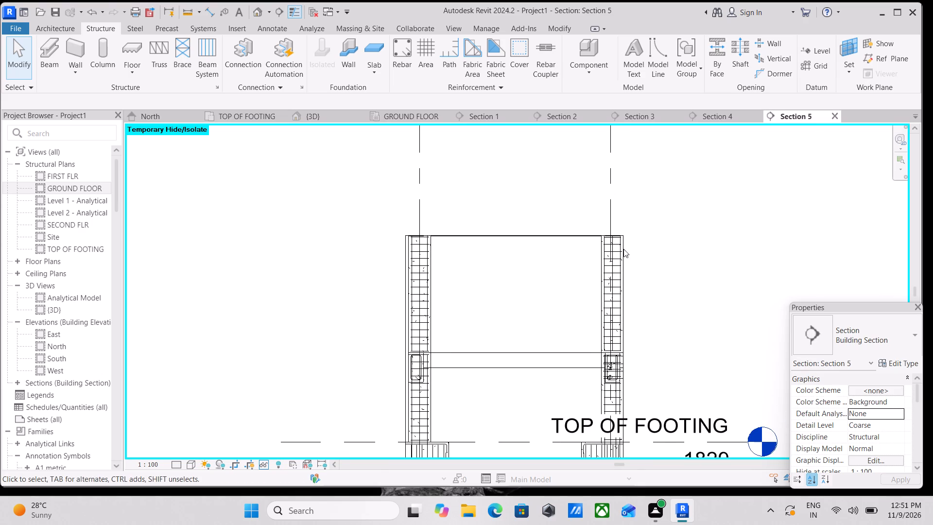
pyautogui.scroll(-2, 537, 315)
pyautogui.moveTo(537, 315); pyautogui.dragTo(545, 287, button='middle')
pyautogui.scroll(8, 505, 341)
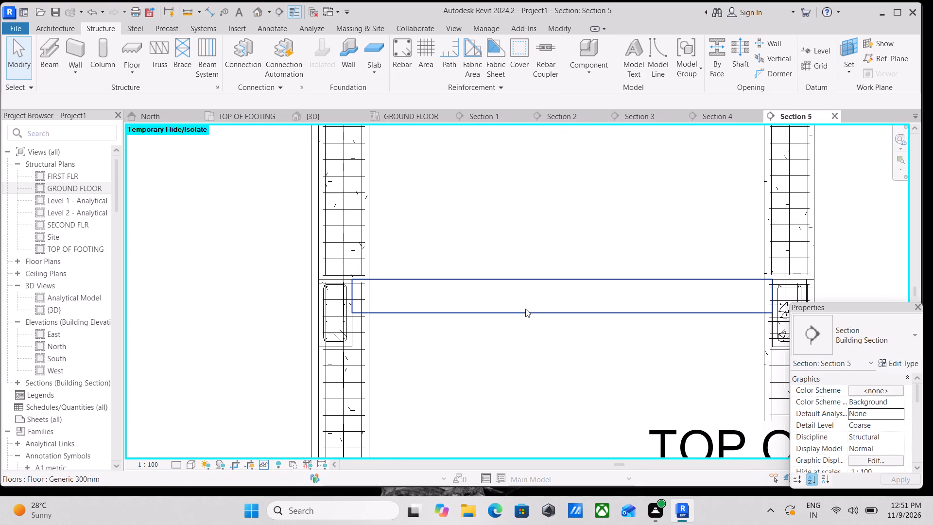
pyautogui.moveTo(523, 285); pyautogui.dragTo(521, 299, button='middle')
pyautogui.scroll(1, 521, 299)
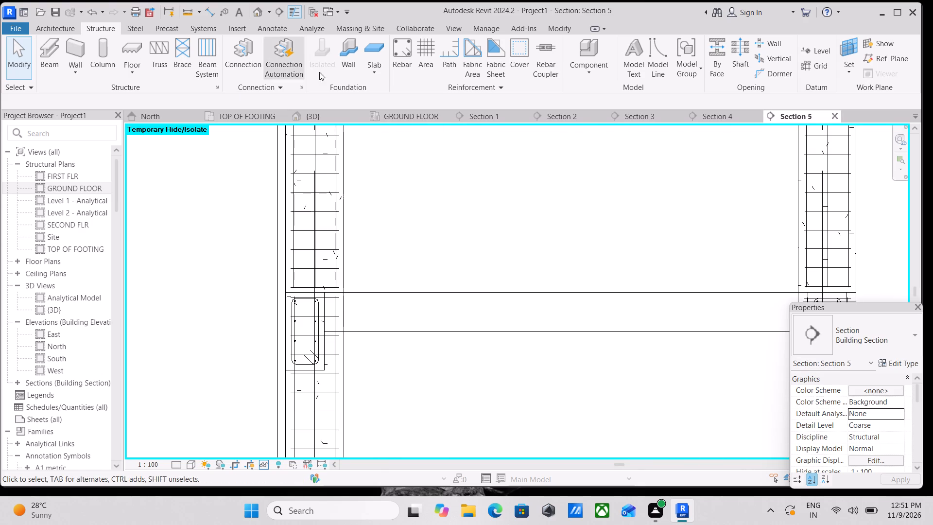
pyautogui.click(715, 114)
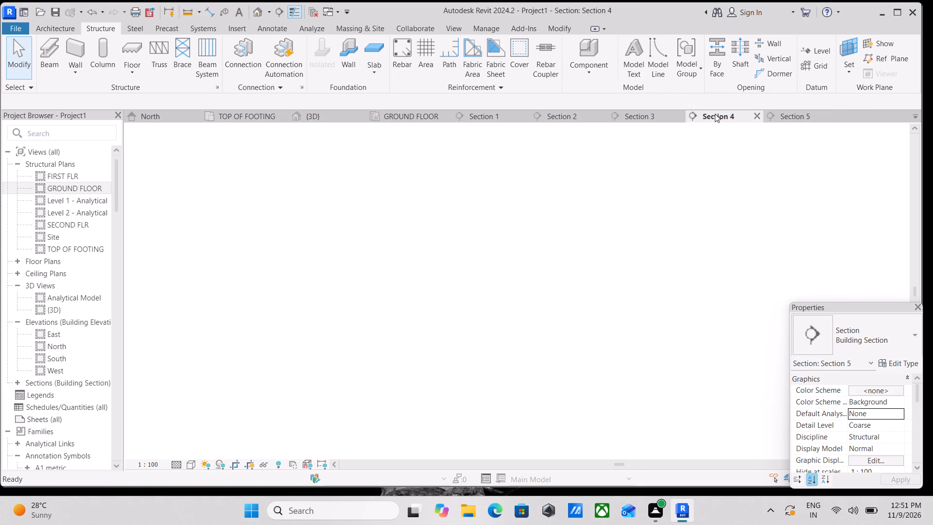
pyautogui.click(327, 117)
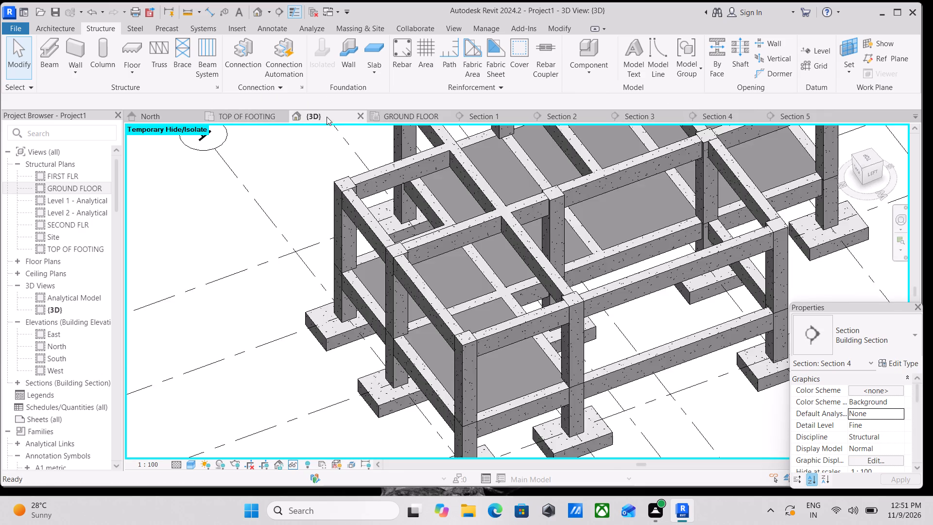
pyautogui.scroll(-3, 390, 222)
pyautogui.moveTo(406, 230); pyautogui.dragTo(412, 266, button='middle')
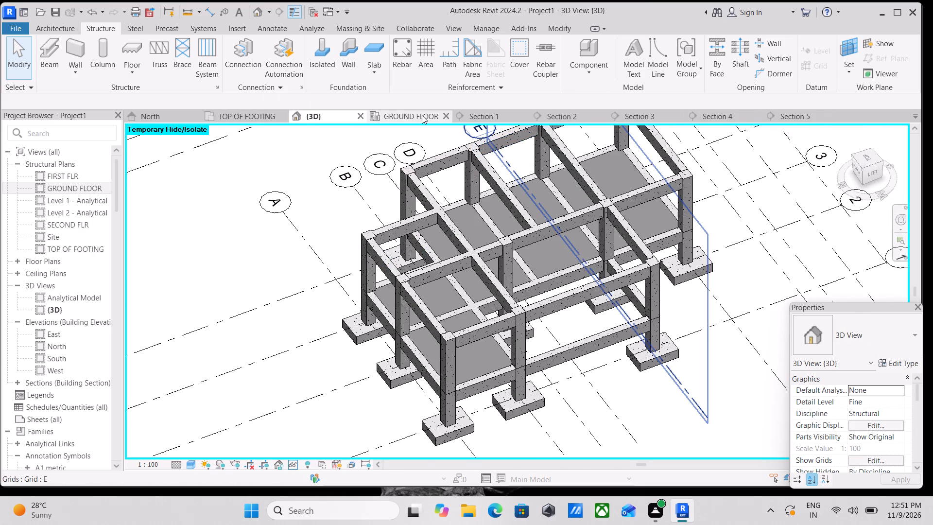
# In the GROUND FLOOR plan, select the Section 5 mark and extend its far clip beyond the outer beam of the corner bay.
pyautogui.click(416, 113)
pyautogui.scroll(-2, 487, 301)
pyautogui.moveTo(487, 301); pyautogui.dragTo(429, 276, button='middle')
pyautogui.scroll(-2, 533, 291)
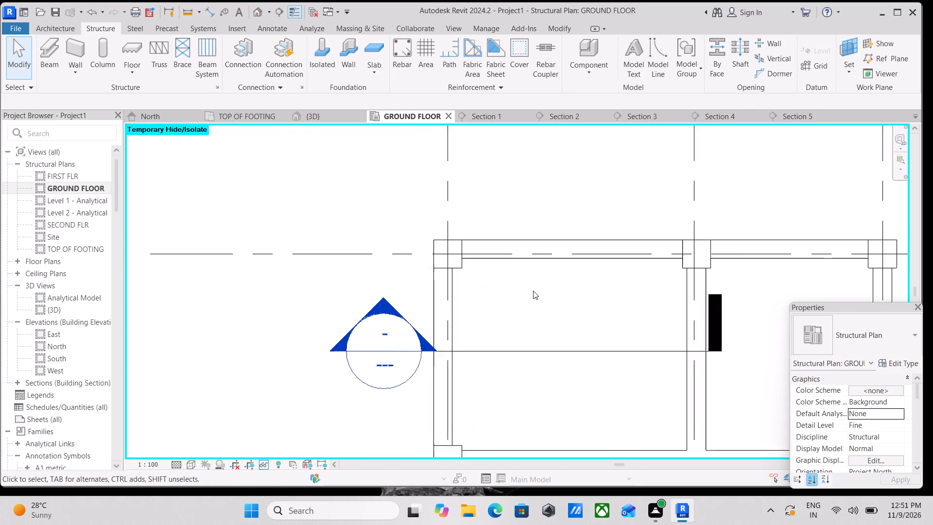
pyautogui.scroll(-1, 533, 291)
pyautogui.moveTo(533, 291); pyautogui.dragTo(476, 282, button='middle')
pyautogui.click(557, 326)
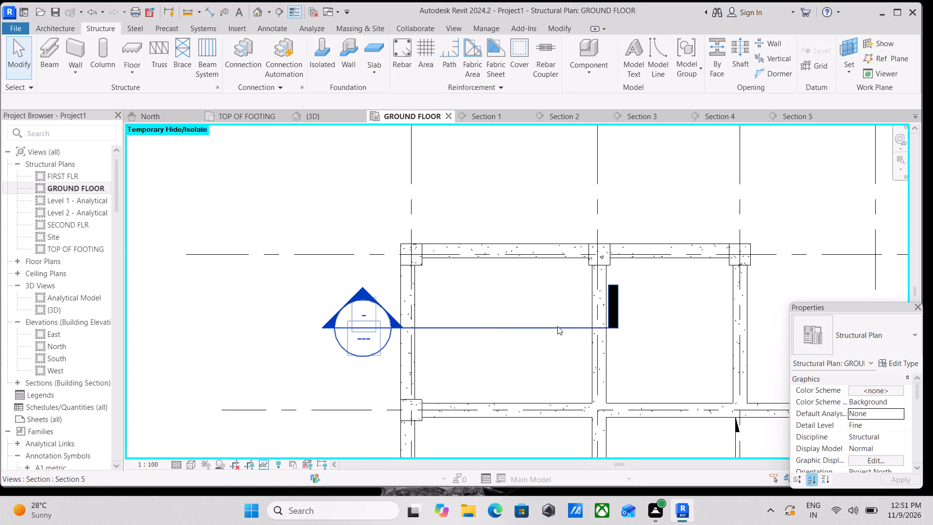
pyautogui.moveTo(504, 243); pyautogui.dragTo(503, 225)
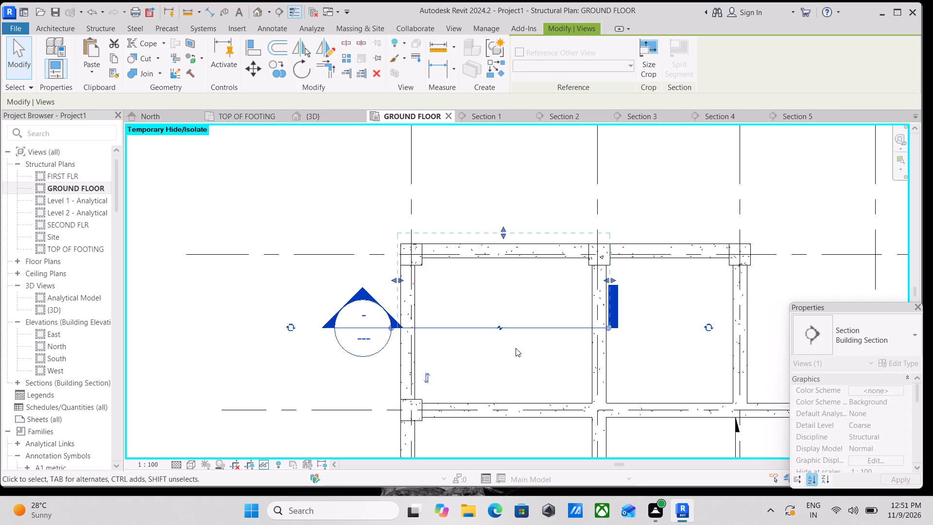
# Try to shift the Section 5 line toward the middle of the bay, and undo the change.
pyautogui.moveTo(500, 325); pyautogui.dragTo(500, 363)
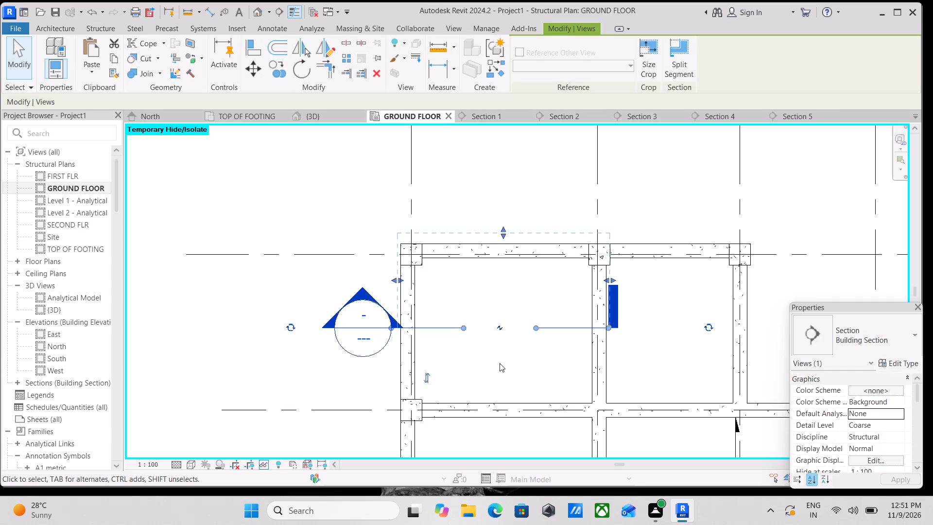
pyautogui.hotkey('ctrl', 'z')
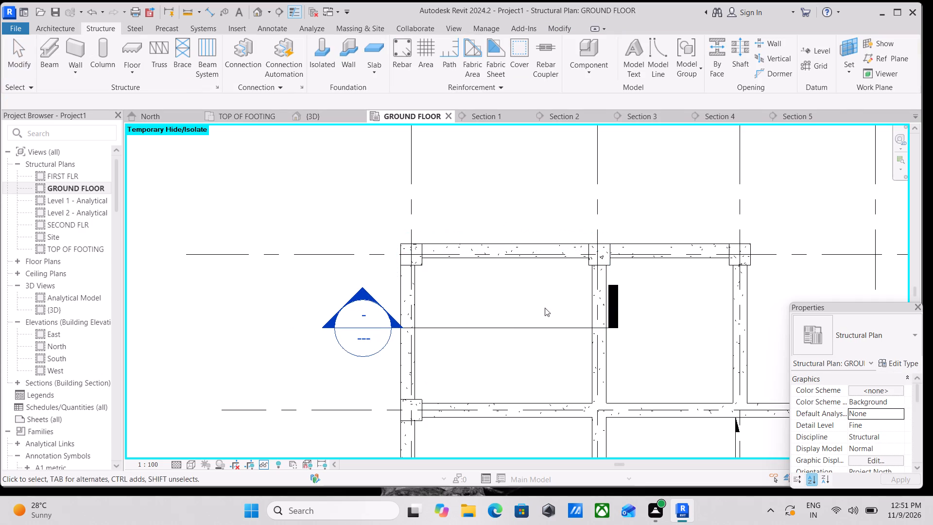
# Move the Section 5 line slightly farther into the corner bay, away from the outer beam it looks toward.
pyautogui.click(506, 325)
pyautogui.scroll(-1, 524, 338)
pyautogui.moveTo(524, 338); pyautogui.dragTo(534, 301, button='middle')
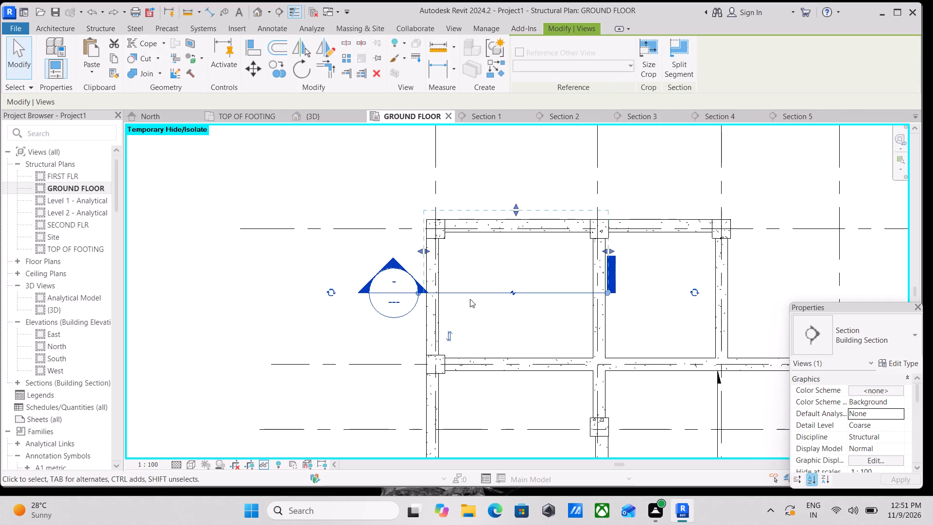
pyautogui.scroll(3, 420, 295)
pyautogui.moveTo(420, 294); pyautogui.dragTo(420, 304)
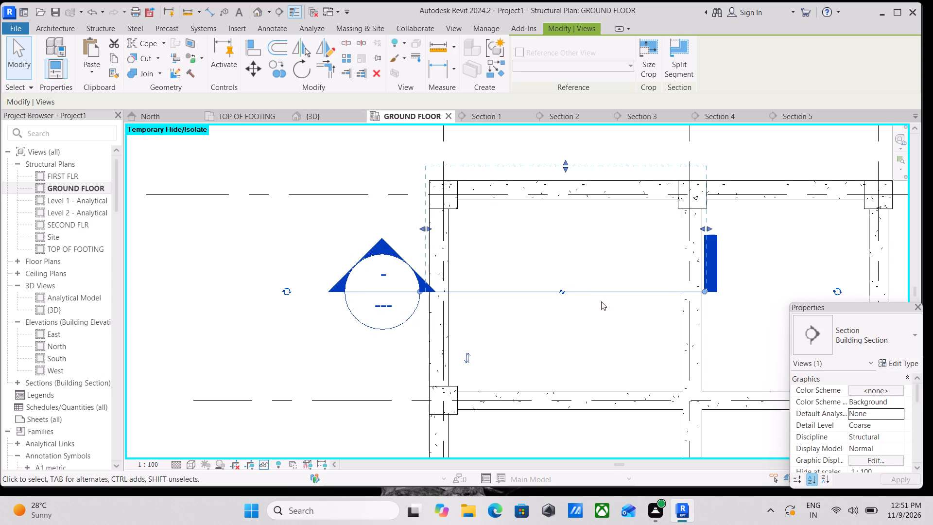
pyautogui.click(625, 293)
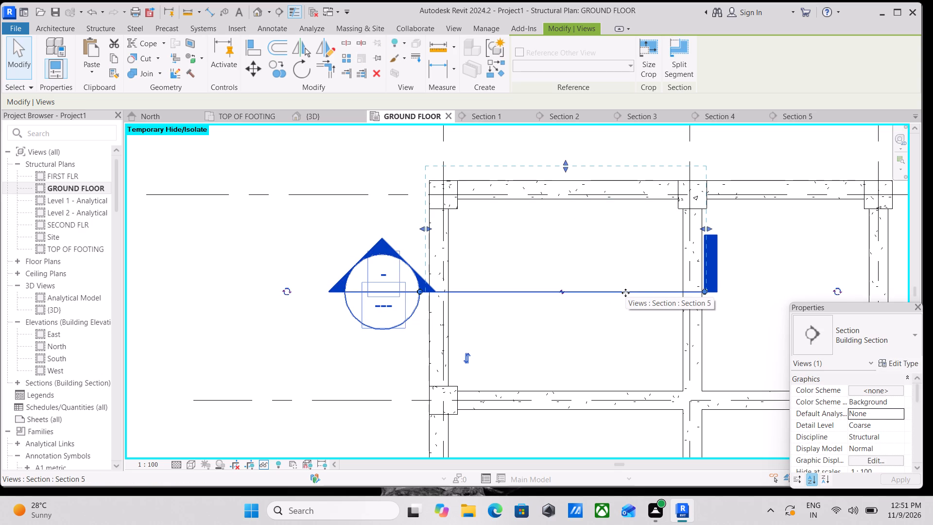
pyautogui.press('Down')
pyautogui.press('Down')
pyautogui.press('Down')
pyautogui.press('Down')
pyautogui.click(625, 293)
pyautogui.press('Down')
pyautogui.click(625, 293)
pyautogui.press('Down')
pyautogui.press('Down')
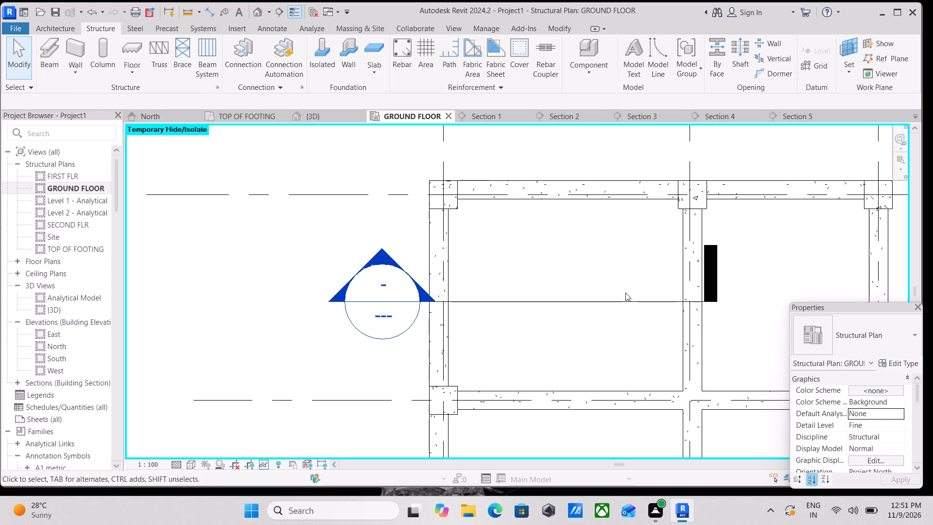
# Move the Section 5 line across the corner bay, away from the outer beam, to just short of the opposite beam.
pyautogui.doubleClick(625, 293)
pyautogui.press('Down')
pyautogui.click(625, 293)
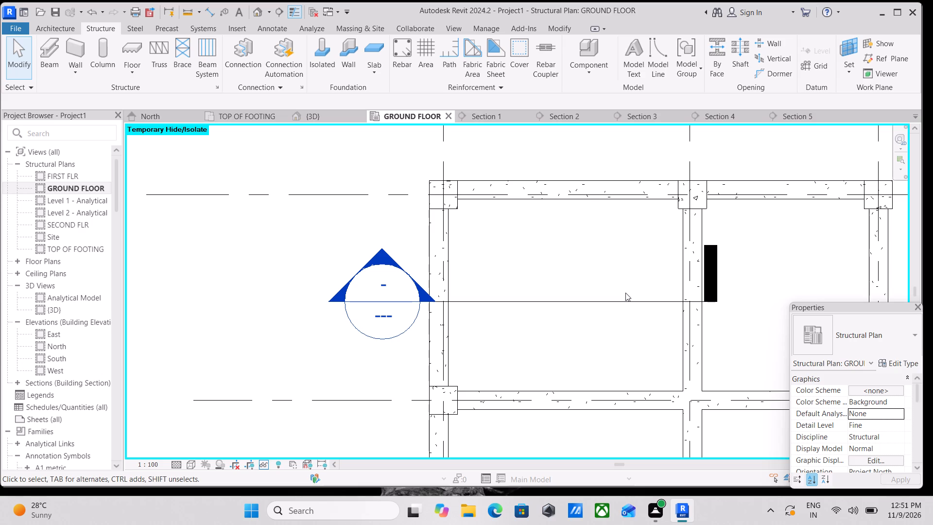
pyautogui.click(629, 299)
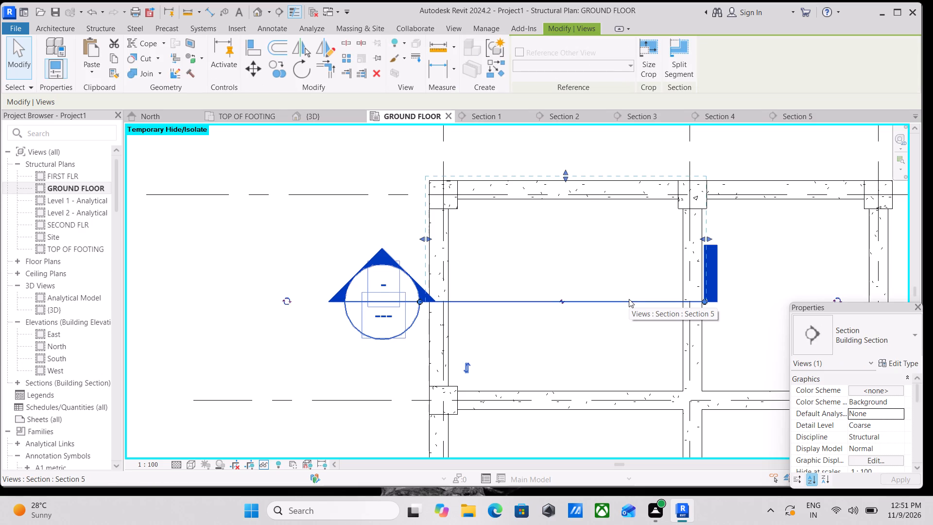
pyautogui.press('Down')
pyautogui.press('Down')
pyautogui.press('Down')
pyautogui.press('Down')
pyautogui.press('Down')
pyautogui.press('Down')
pyautogui.press('Down')
pyautogui.press('Down')
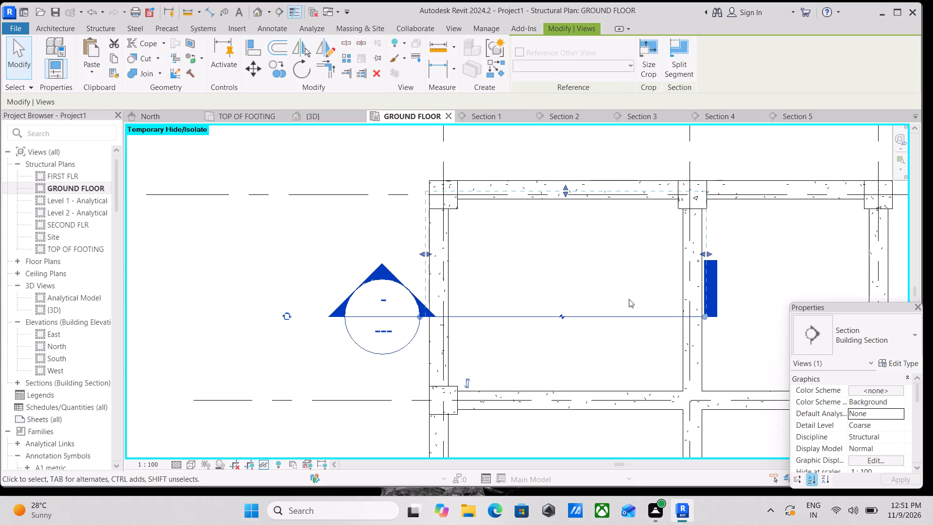
pyautogui.press('Down')
pyautogui.press('Down')
pyautogui.press('Down')
pyautogui.press('Down')
pyautogui.press('Down')
pyautogui.press('Down')
pyautogui.press('Down')
pyautogui.press('Down')
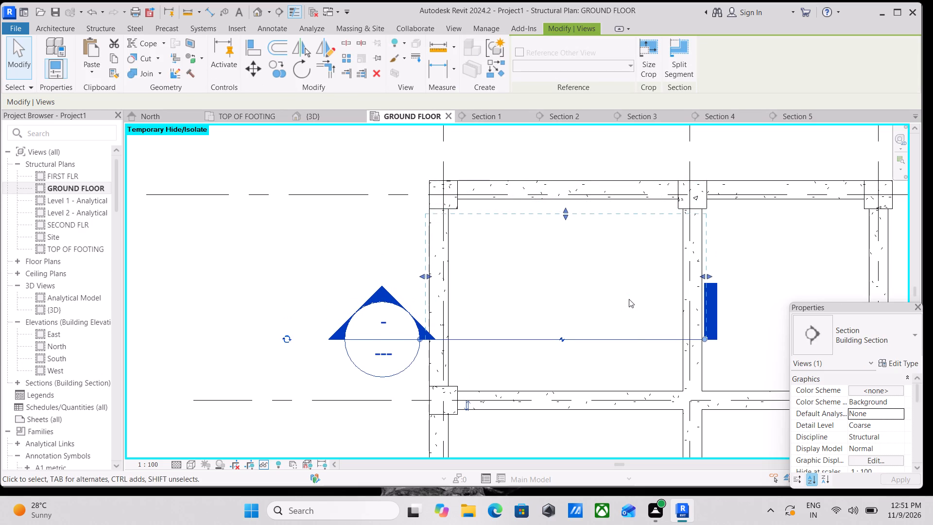
pyautogui.press('Down')
pyautogui.press('Down')
pyautogui.press('Down')
pyautogui.press('Down')
pyautogui.press('Down')
pyautogui.press('Down')
pyautogui.press('Down')
pyautogui.press('Down')
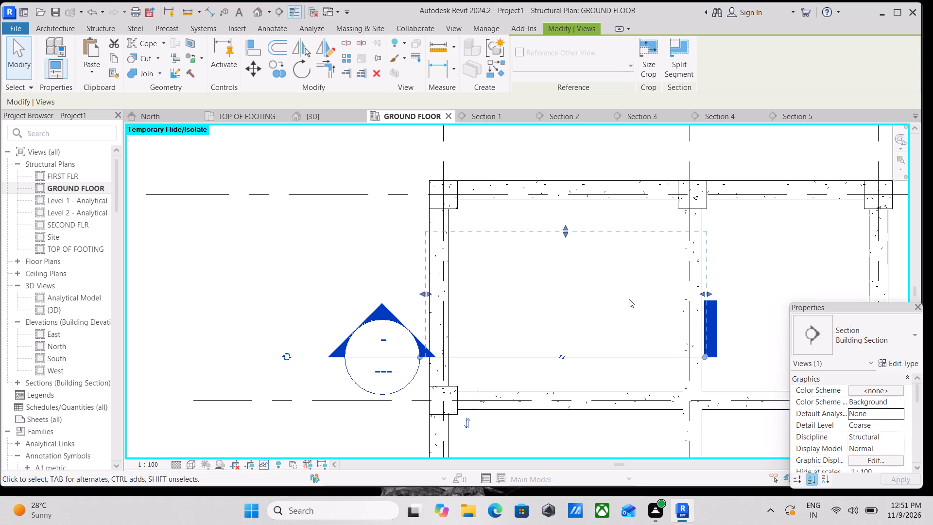
pyautogui.press('Down')
pyautogui.press('Down')
pyautogui.press('Down')
pyautogui.press('Down')
pyautogui.press('Down')
pyautogui.press('Down')
pyautogui.press('Down')
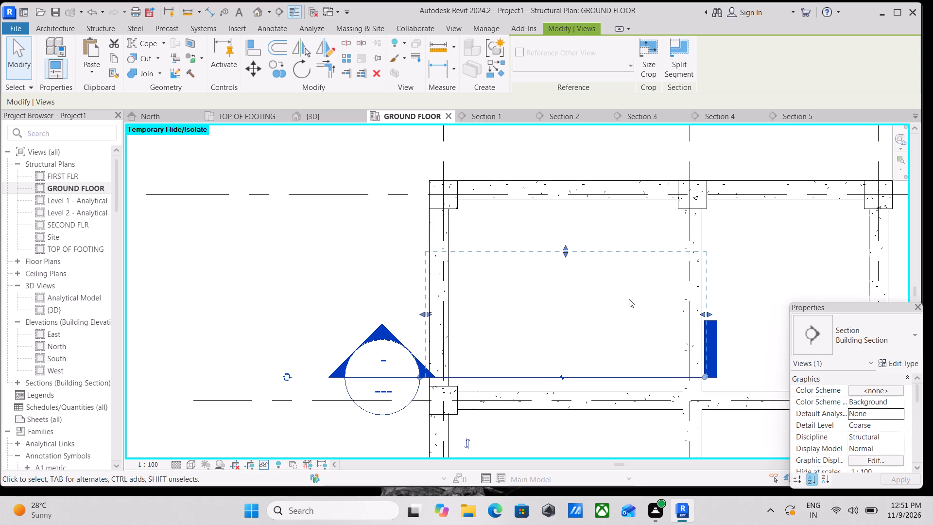
pyautogui.press('Down')
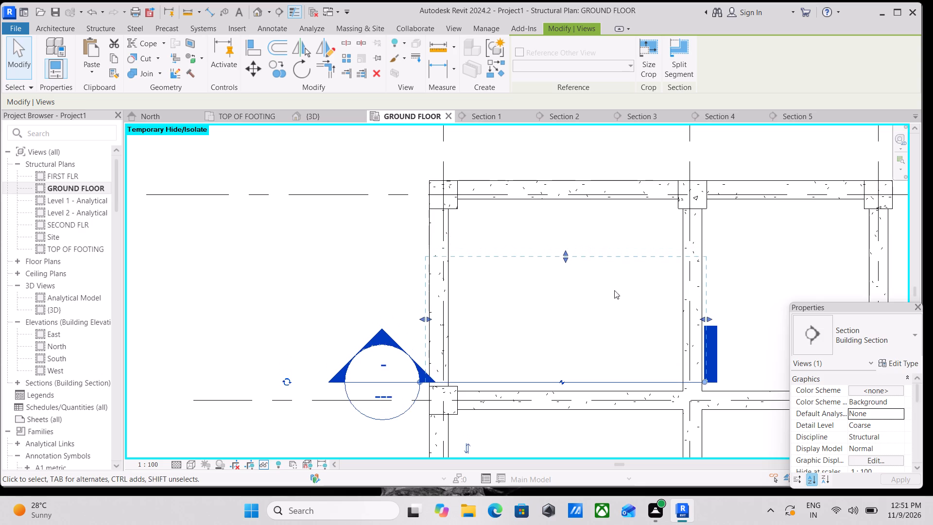
# Extend the far clip of Section 5 beyond the outer beam of the corner bay again.
pyautogui.scroll(2, 575, 217)
pyautogui.moveTo(560, 264); pyautogui.dragTo(561, 250)
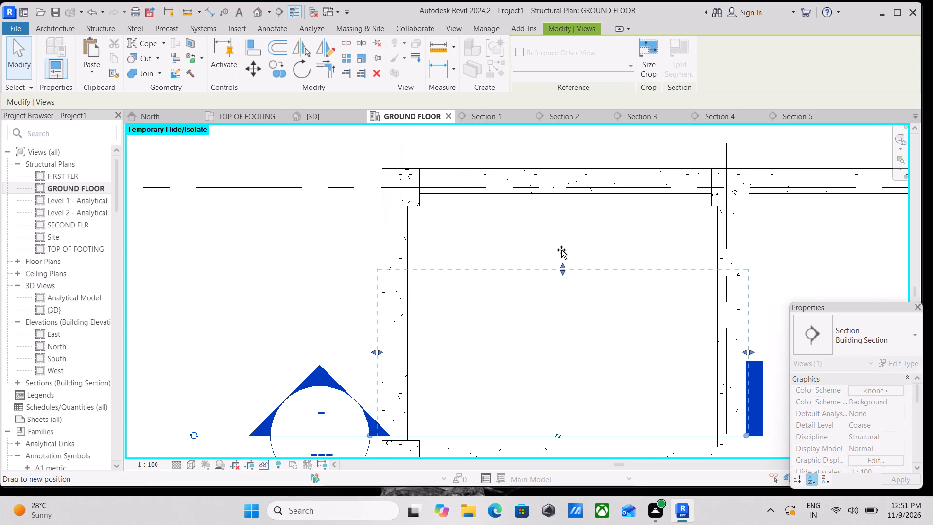
pyautogui.moveTo(561, 250); pyautogui.dragTo(553, 155)
pyautogui.moveTo(503, 312); pyautogui.dragTo(536, 268, button='middle')
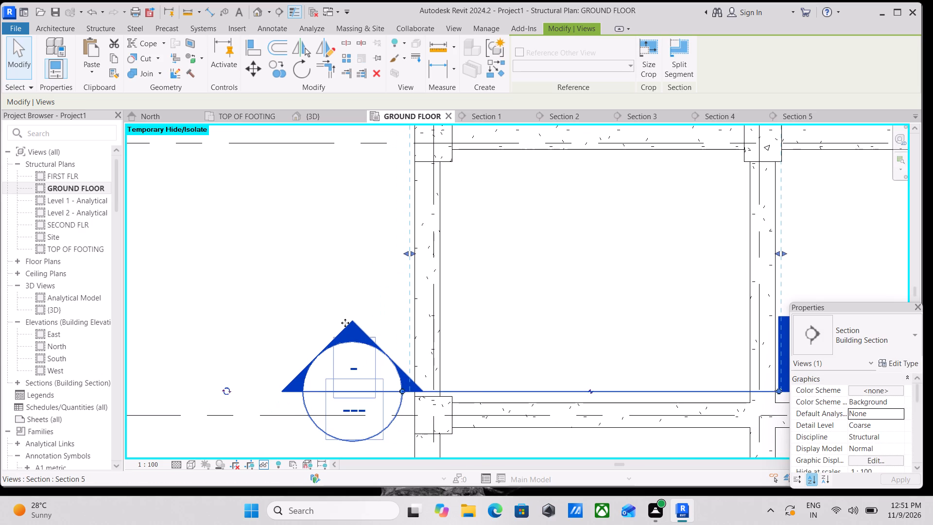
# Open the Section 5 view from its mark in the plan.
pyautogui.rightClick(345, 323)
pyautogui.click(390, 214)
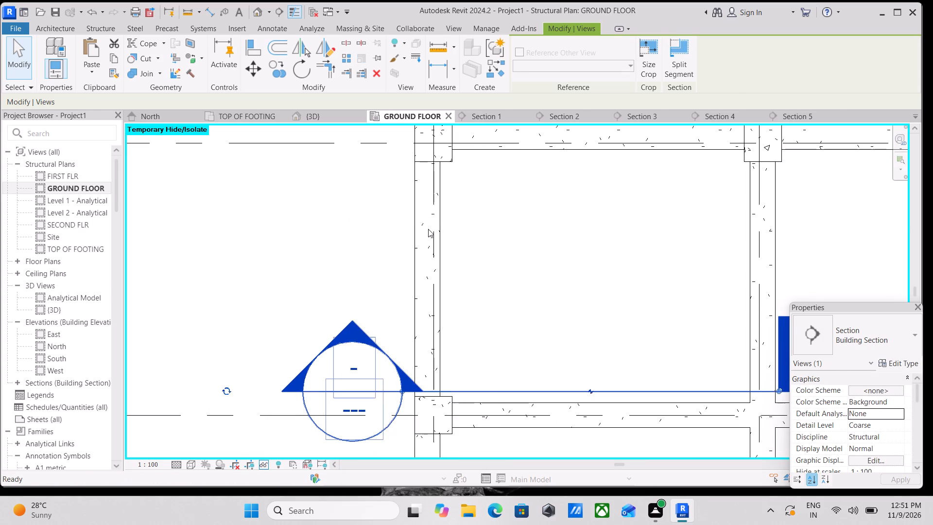
pyautogui.scroll(-4, 493, 265)
pyautogui.moveTo(529, 293); pyautogui.dragTo(519, 325, button='middle')
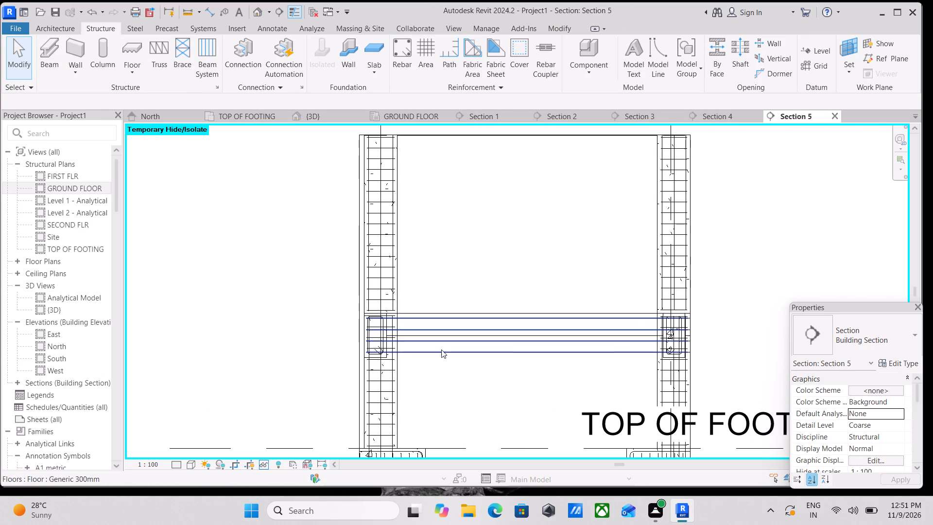
# Examine the Generic 300mm floor and the 13M beam bars between the two columns in Section 5.
pyautogui.scroll(3, 428, 354)
pyautogui.moveTo(522, 350); pyautogui.dragTo(463, 355, button='middle')
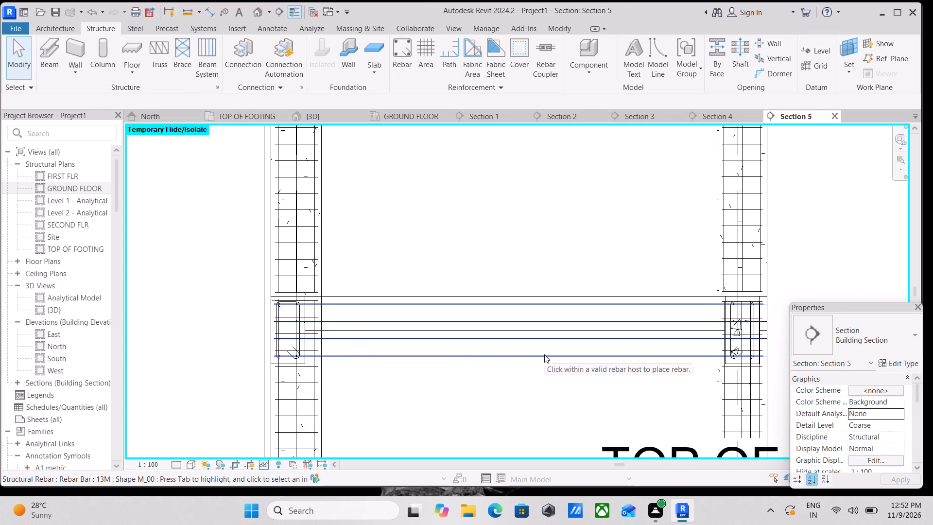
pyautogui.click(544, 354)
pyautogui.scroll(-1, 485, 351)
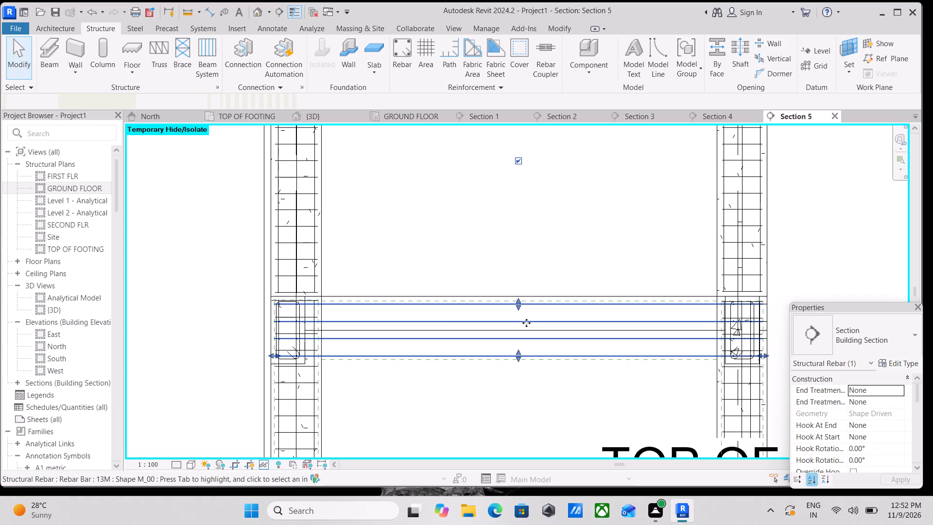
pyautogui.press('Escape')
pyautogui.scroll(-2, 453, 340)
pyautogui.moveTo(453, 340); pyautogui.dragTo(445, 391, button='middle')
pyautogui.press('Escape')
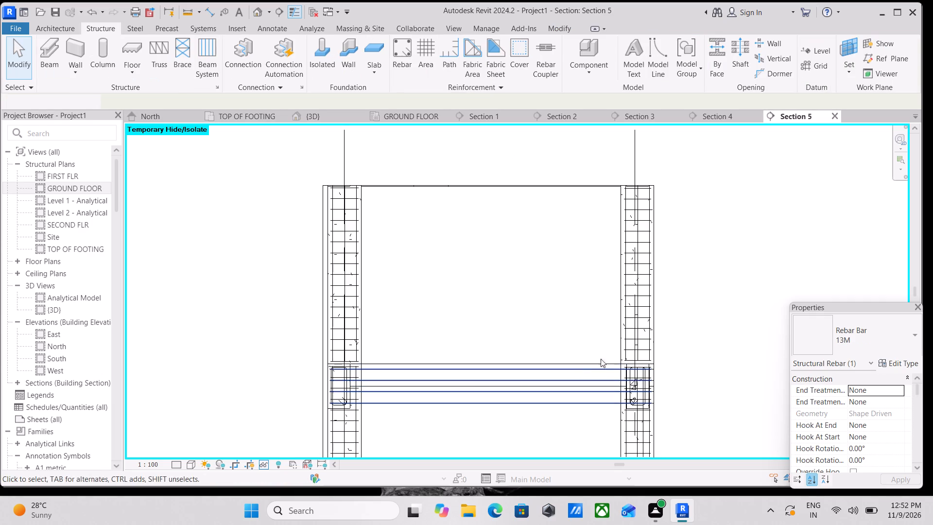
pyautogui.click(438, 401)
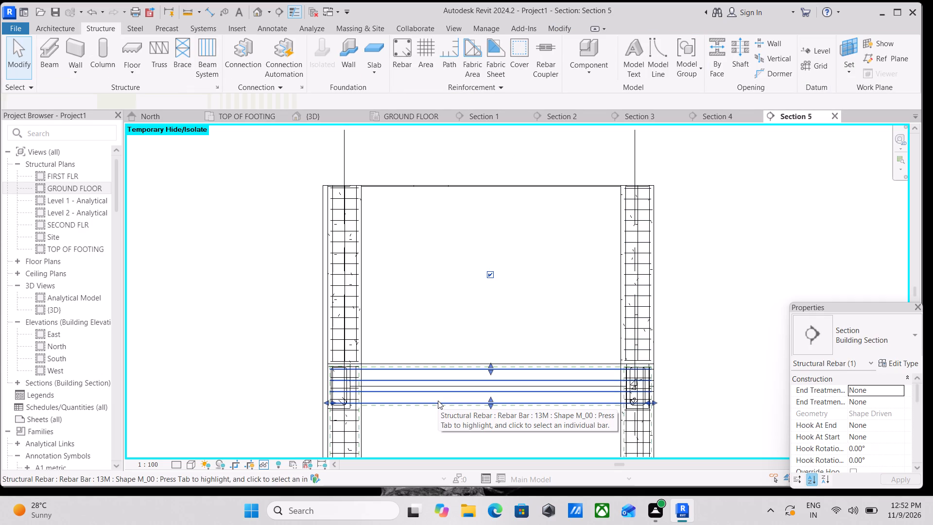
pyautogui.press('Escape')
pyautogui.moveTo(500, 423); pyautogui.dragTo(484, 398)
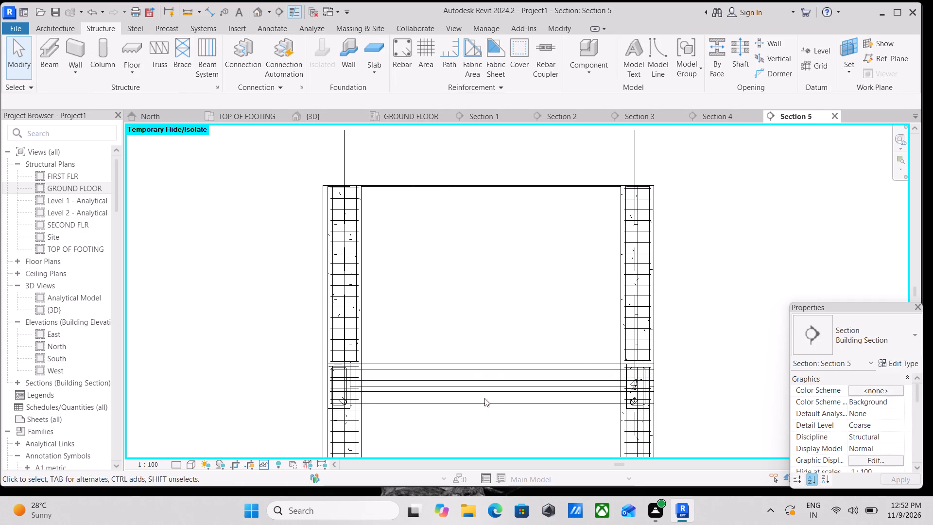
pyautogui.moveTo(484, 398); pyautogui.dragTo(460, 358)
pyautogui.press('Escape')
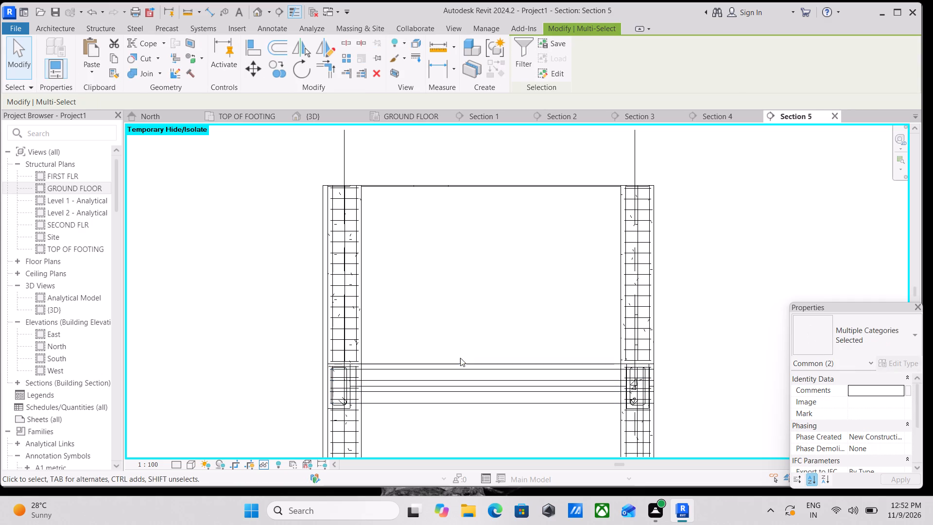
pyautogui.click(446, 366)
pyautogui.press('Escape')
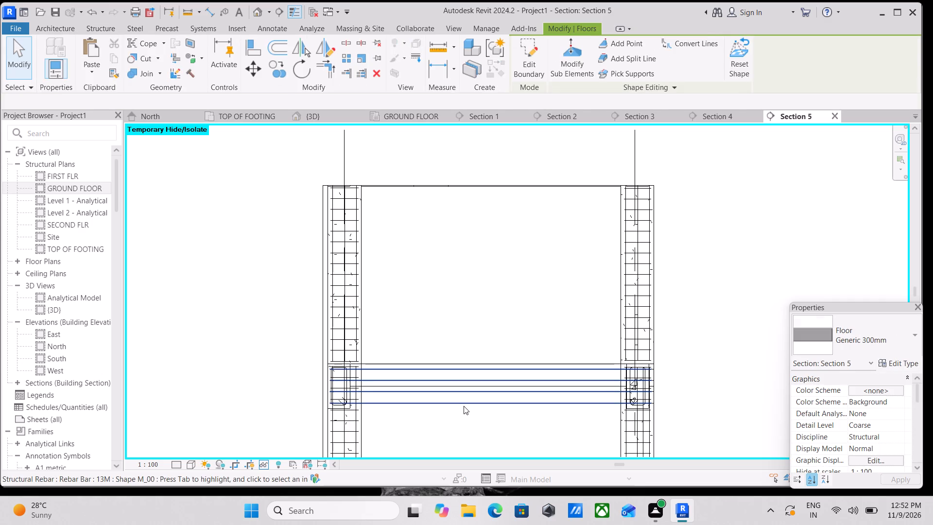
pyautogui.click(464, 404)
pyautogui.scroll(3, 500, 408)
pyautogui.press('Escape')
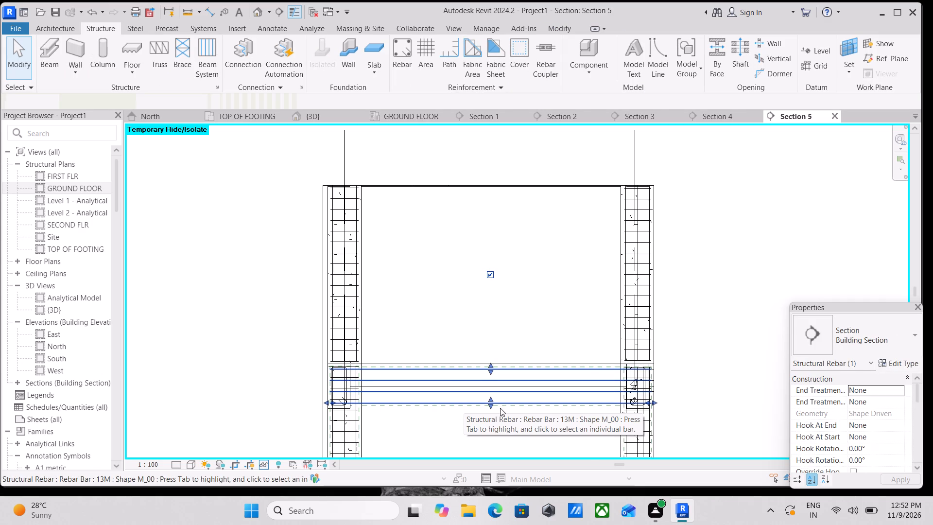
pyautogui.press('Escape')
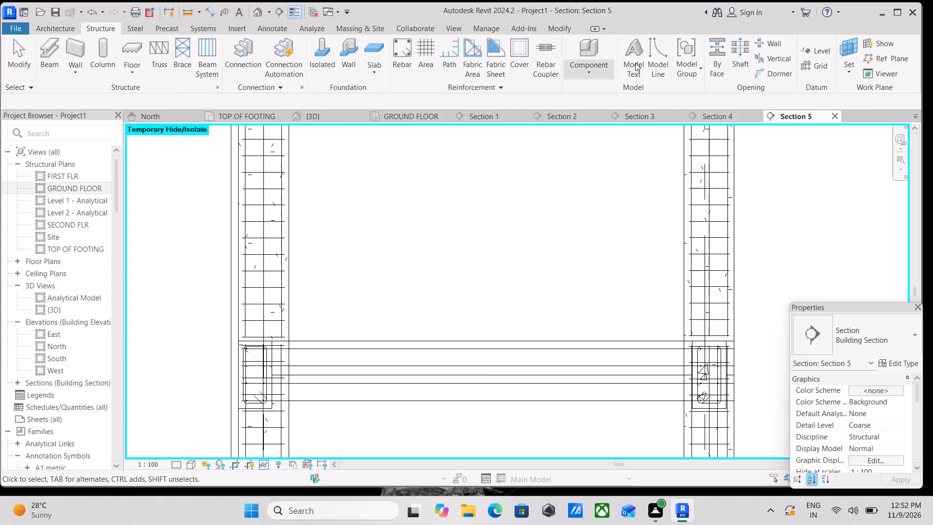
# Compare Section 5 with the 3D view, Section 2 and the TOP OF FOOTING plan to check how the slab is shown.
pyautogui.click(326, 112)
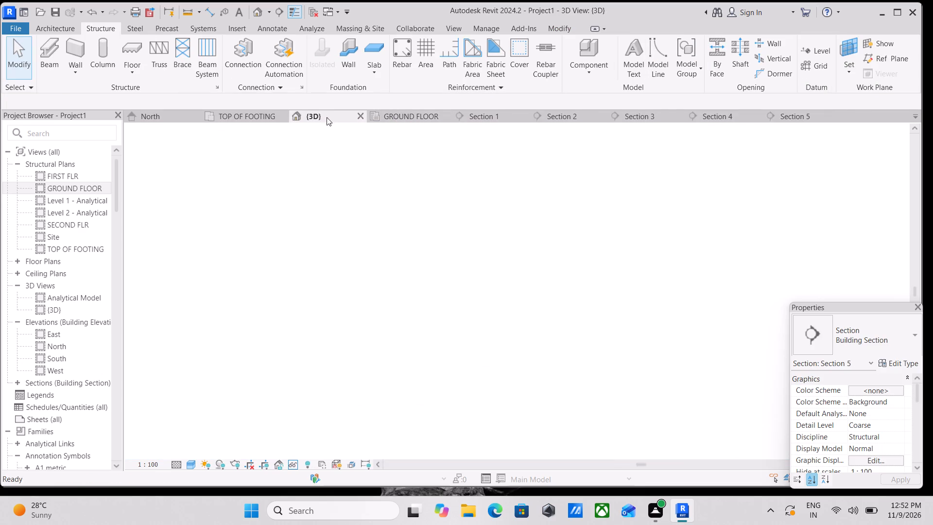
pyautogui.scroll(-1, 397, 282)
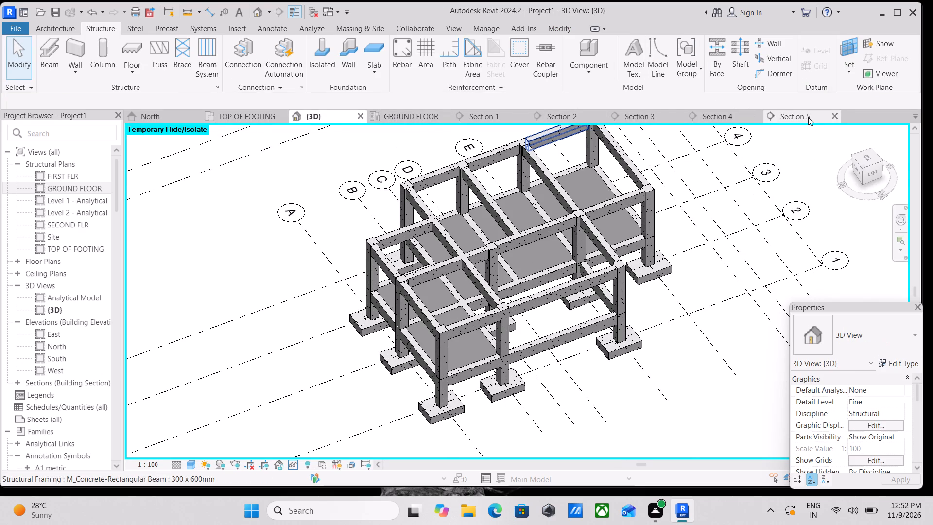
pyautogui.click(808, 117)
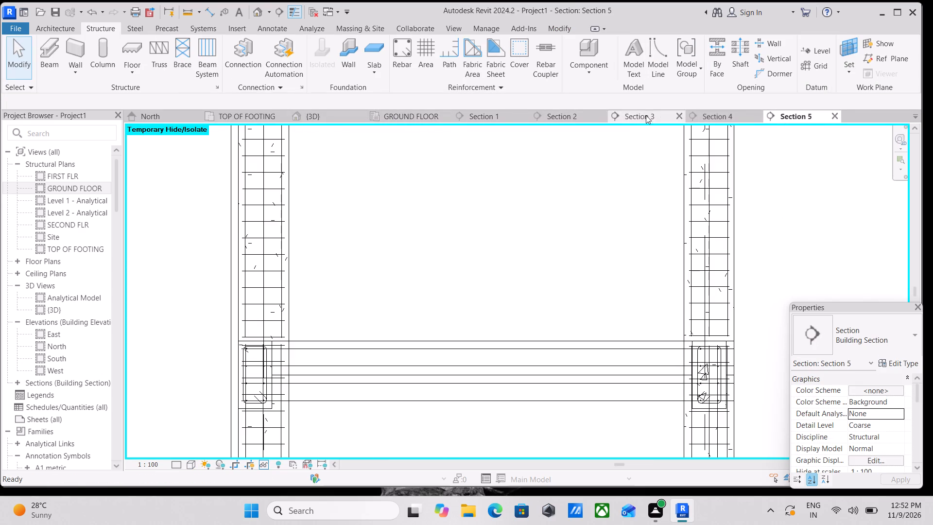
pyautogui.click(561, 114)
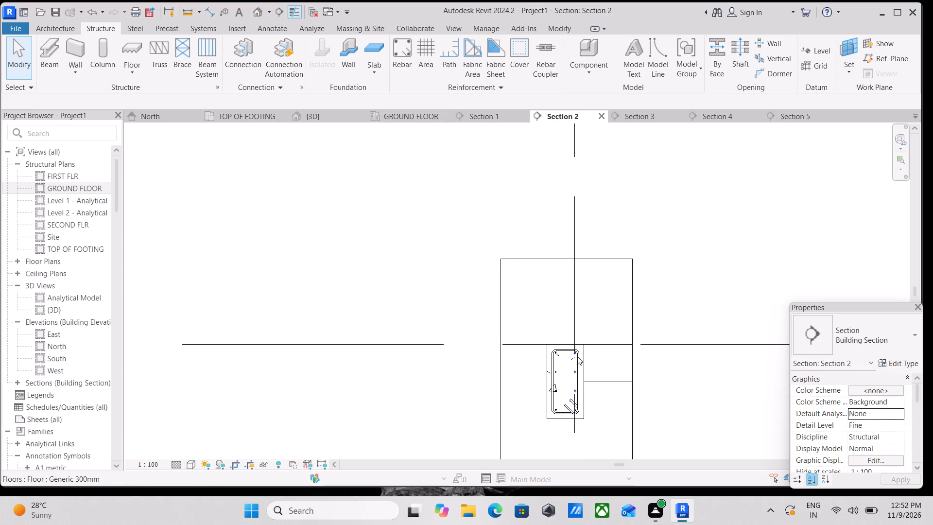
pyautogui.scroll(-4, 575, 354)
pyautogui.click(169, 115)
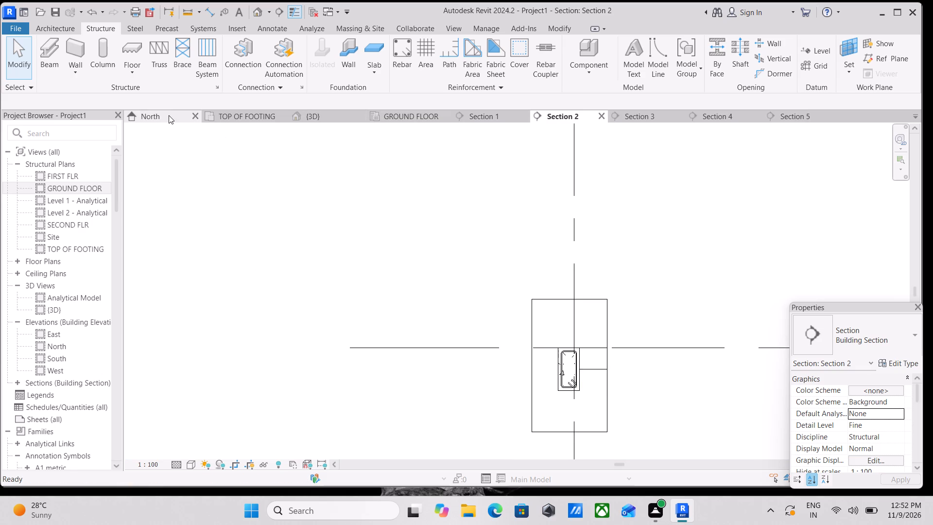
pyautogui.click(259, 115)
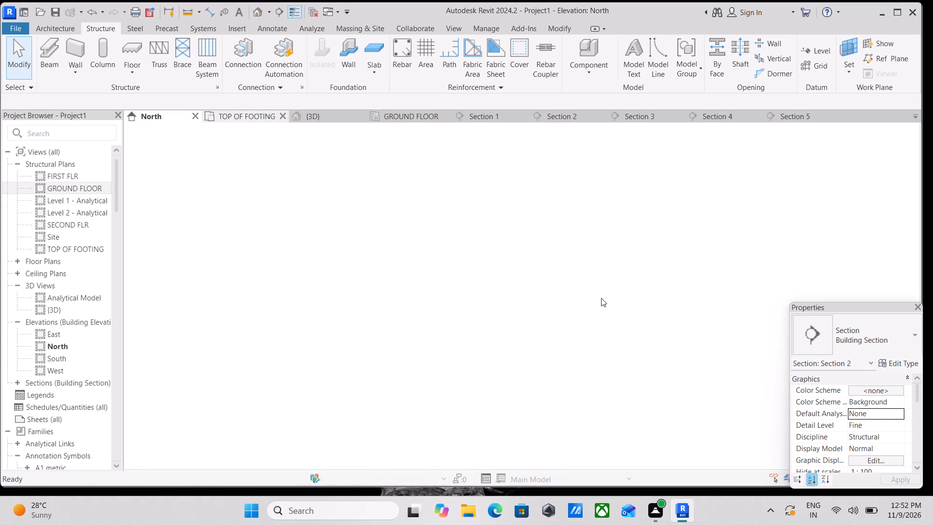
pyautogui.scroll(-3, 552, 298)
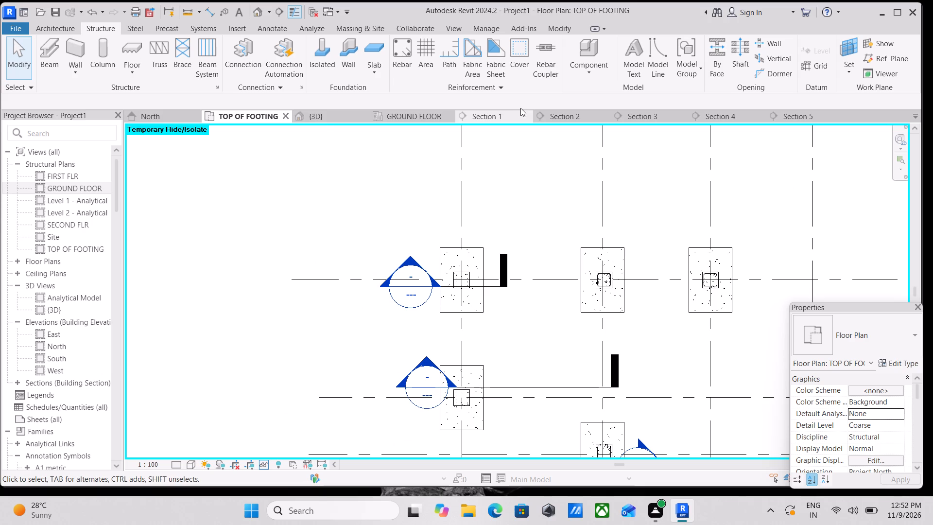
pyautogui.click(788, 113)
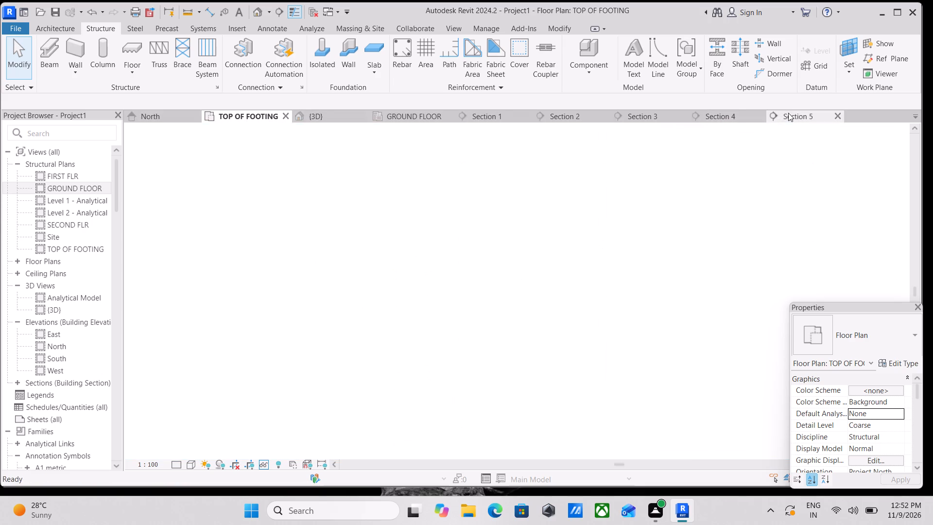
pyautogui.scroll(-2, 470, 363)
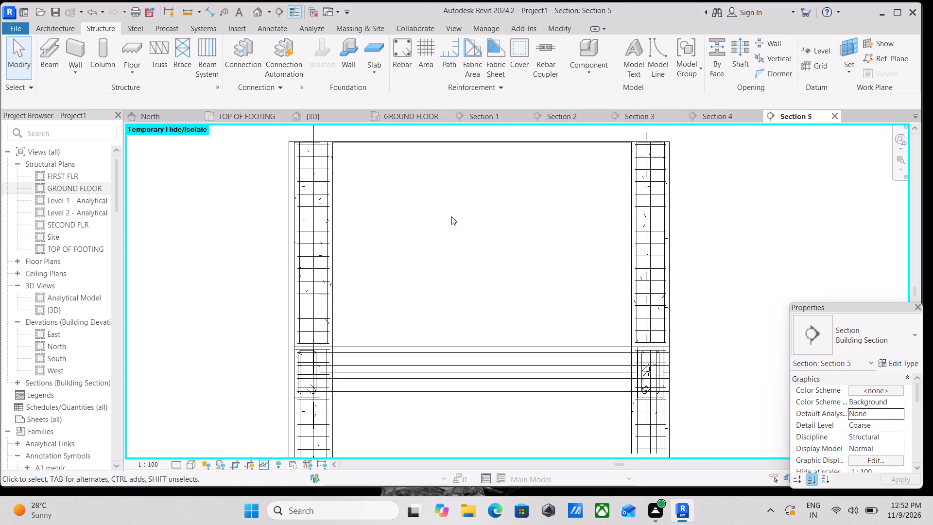
pyautogui.scroll(2, 455, 211)
pyautogui.scroll(-2, 469, 205)
pyautogui.moveTo(472, 217); pyautogui.dragTo(489, 292, button='middle')
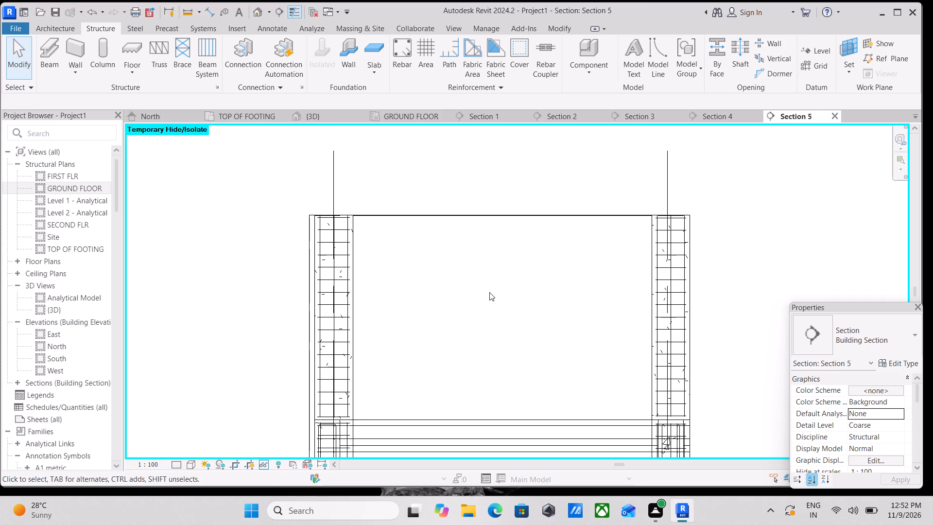
# Examine the framing in the North elevation and the section marks around the footings in the TOP OF FOOTING plan.
pyautogui.click(169, 119)
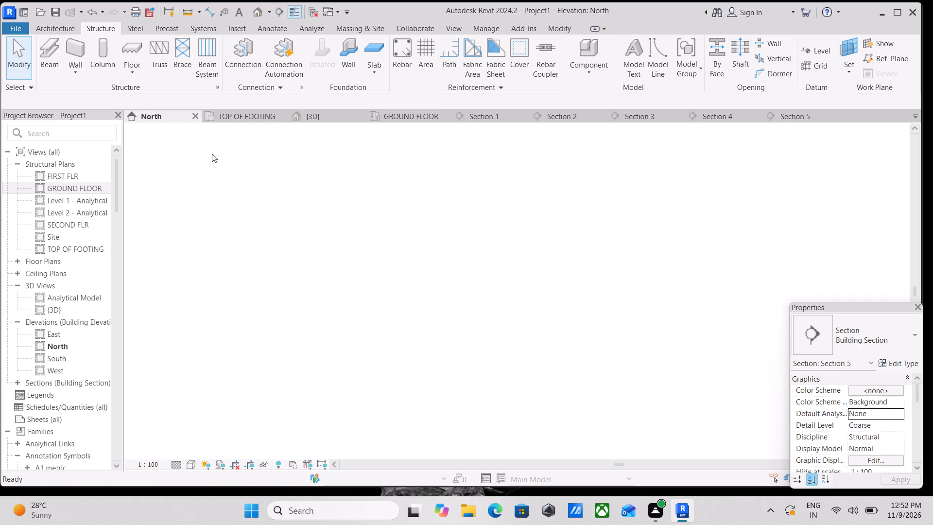
pyautogui.scroll(-9, 408, 276)
pyautogui.moveTo(438, 282); pyautogui.dragTo(484, 327, button='middle')
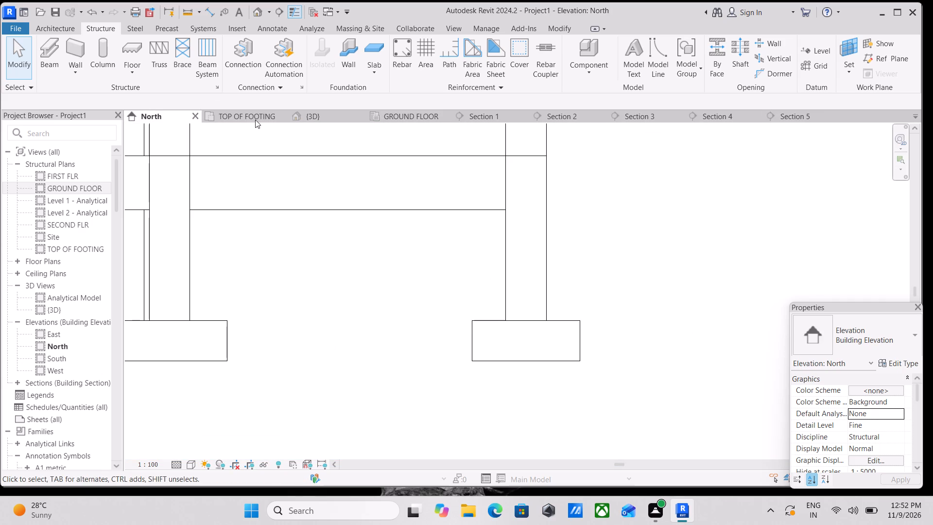
pyautogui.click(254, 118)
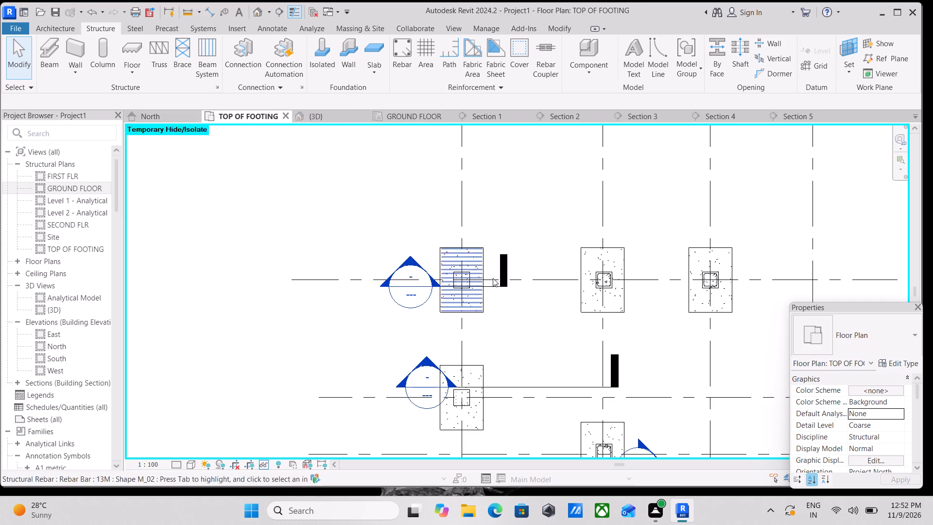
pyautogui.scroll(-2, 517, 281)
pyautogui.scroll(6, 496, 302)
pyautogui.moveTo(515, 288); pyautogui.dragTo(525, 312, button='middle')
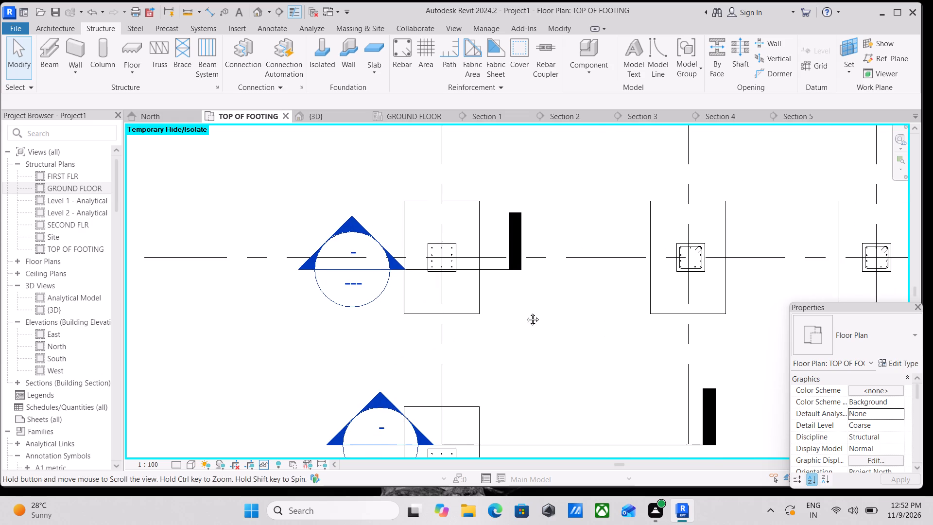
pyautogui.moveTo(525, 312); pyautogui.dragTo(527, 315, button='middle')
pyautogui.scroll(-1, 47, 365)
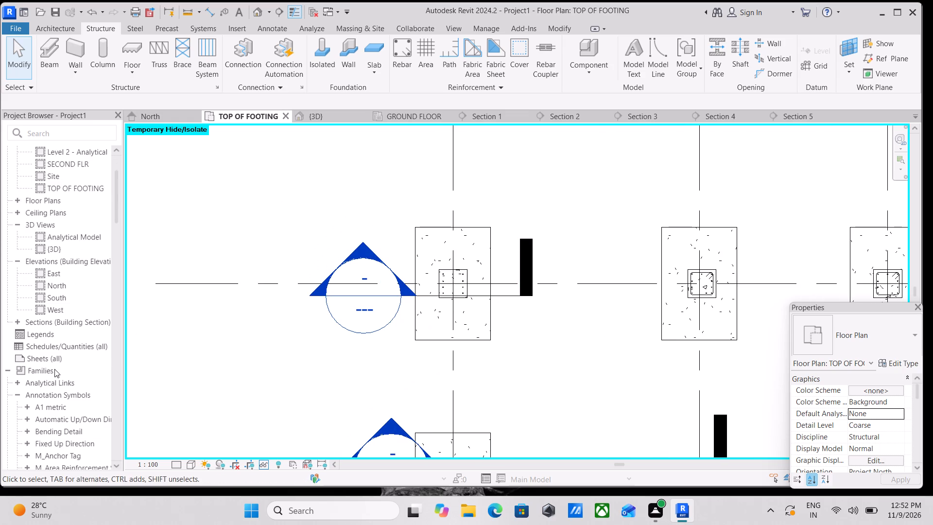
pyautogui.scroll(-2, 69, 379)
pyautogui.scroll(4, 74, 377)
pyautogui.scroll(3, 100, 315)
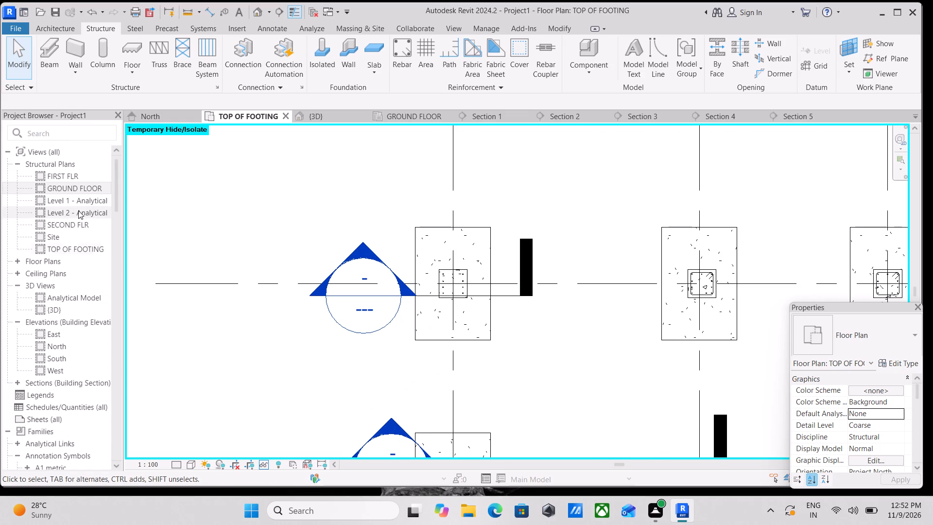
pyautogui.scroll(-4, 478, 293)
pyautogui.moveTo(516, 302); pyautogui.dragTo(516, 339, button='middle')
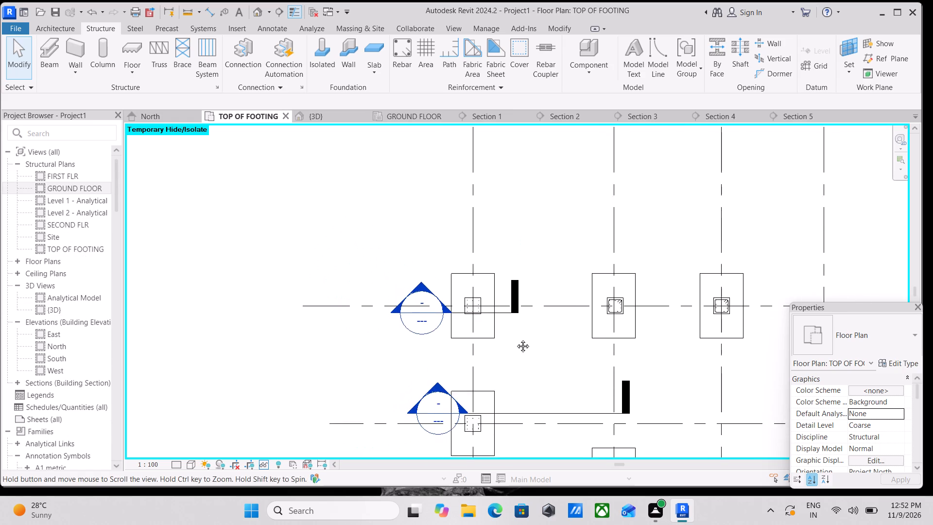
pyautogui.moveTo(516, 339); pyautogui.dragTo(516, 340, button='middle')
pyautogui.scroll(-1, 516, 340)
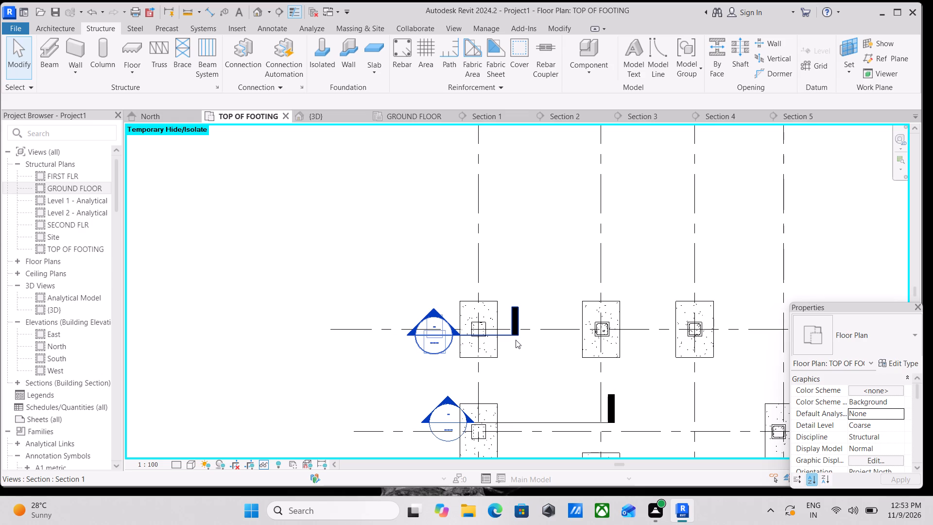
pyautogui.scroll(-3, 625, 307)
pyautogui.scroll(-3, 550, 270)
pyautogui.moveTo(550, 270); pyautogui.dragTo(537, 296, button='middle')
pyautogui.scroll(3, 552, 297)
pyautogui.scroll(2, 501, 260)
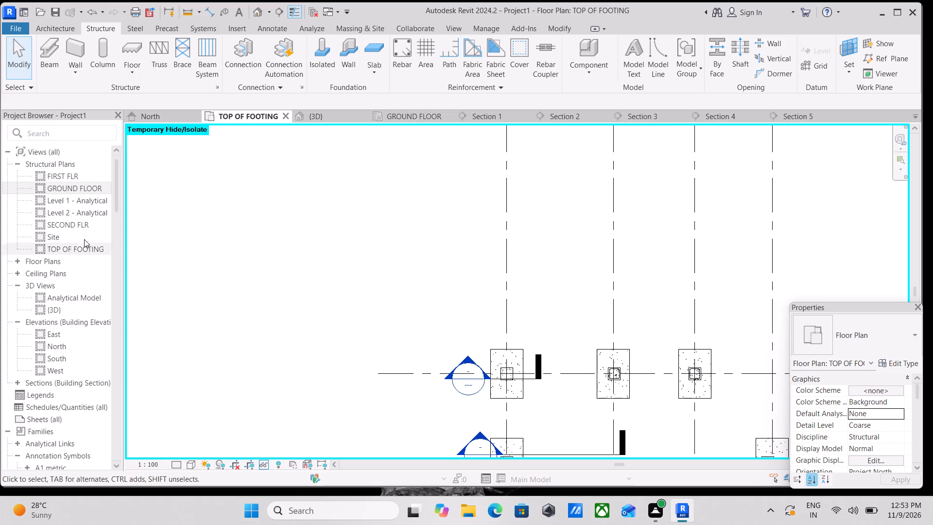
# Compare the SECOND FLR, GROUND FLOOR and FIRST FLR structural plans, examining the beam bays and section marks on the first floor.
pyautogui.doubleClick(77, 226)
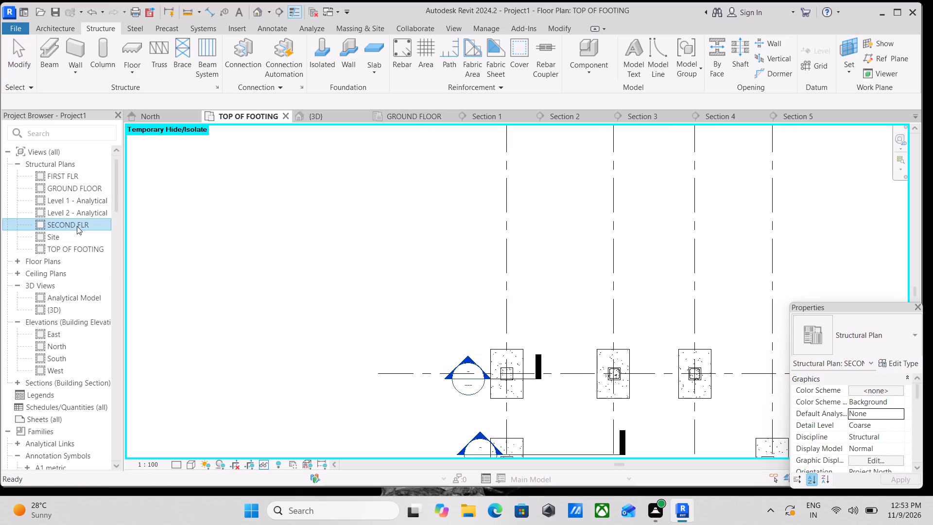
pyautogui.scroll(-4, 544, 264)
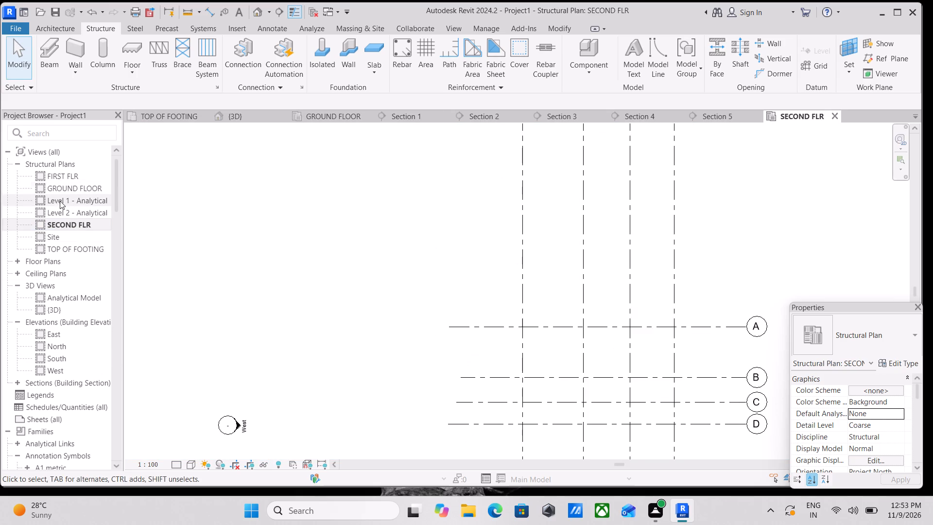
pyautogui.doubleClick(83, 188)
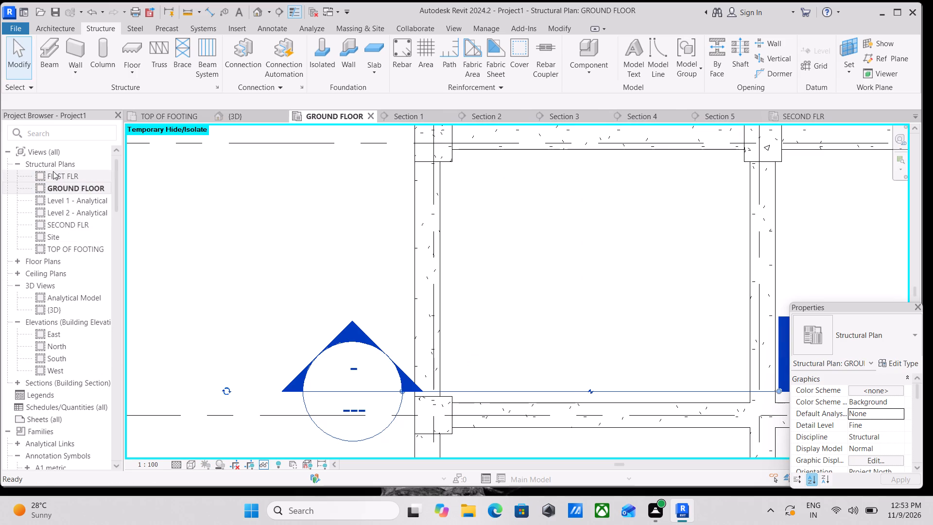
pyautogui.doubleClick(53, 171)
pyautogui.scroll(-4, 756, 397)
pyautogui.scroll(-8, 677, 322)
pyautogui.moveTo(663, 315); pyautogui.dragTo(412, 266, button='middle')
pyautogui.scroll(-3, 602, 274)
pyautogui.moveTo(602, 274); pyautogui.dragTo(407, 268, button='middle')
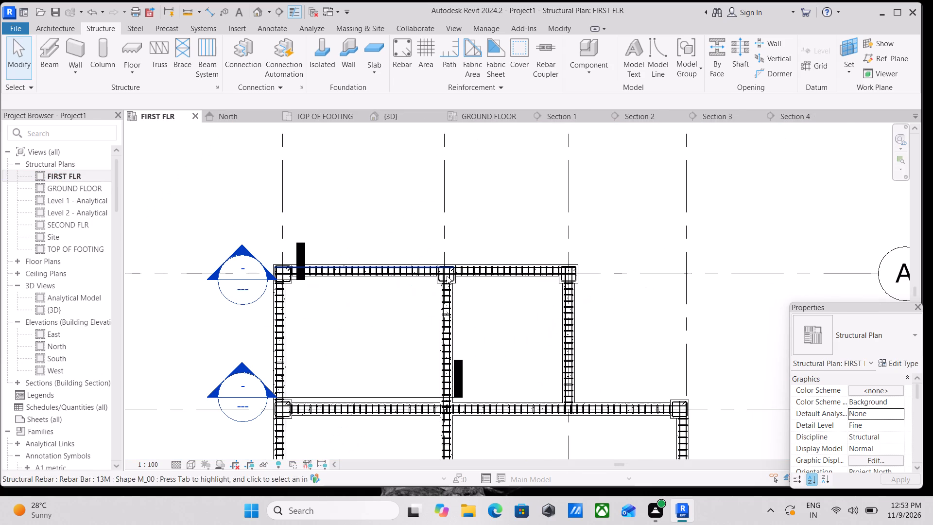
pyautogui.moveTo(393, 305); pyautogui.dragTo(480, 298, button='middle')
pyautogui.moveTo(361, 283); pyautogui.dragTo(370, 293, button='middle')
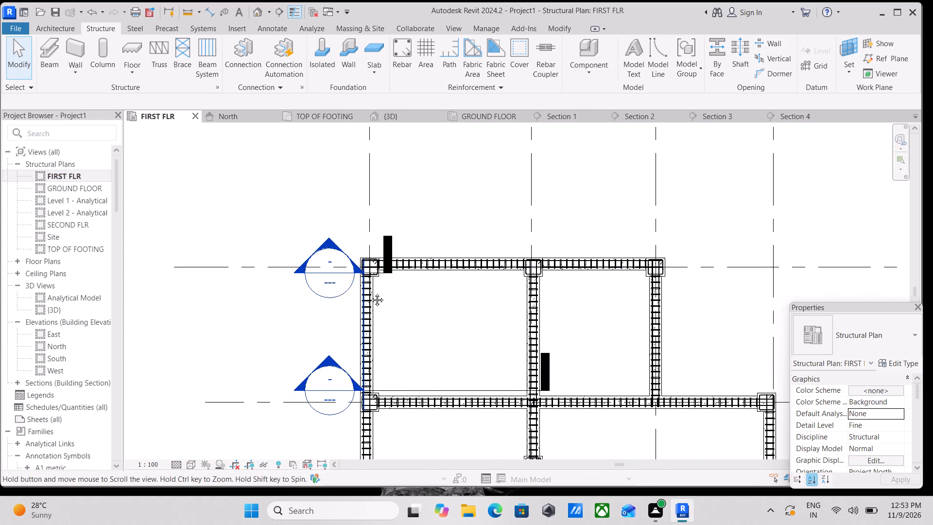
pyautogui.moveTo(370, 293); pyautogui.dragTo(423, 330, button='middle')
# Examine the ground-floor slabs and the open first-floor beam bays from several sides in the 3D view.
pyautogui.click(393, 112)
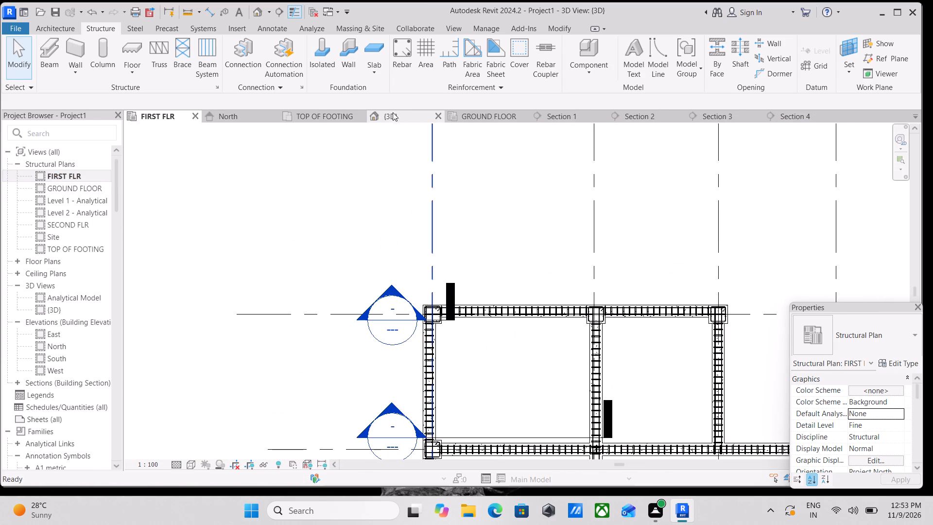
pyautogui.keyDown('shift'); pyautogui.moveTo(455, 374); pyautogui.dragTo(530, 349, button='middle'); pyautogui.keyUp('shift')
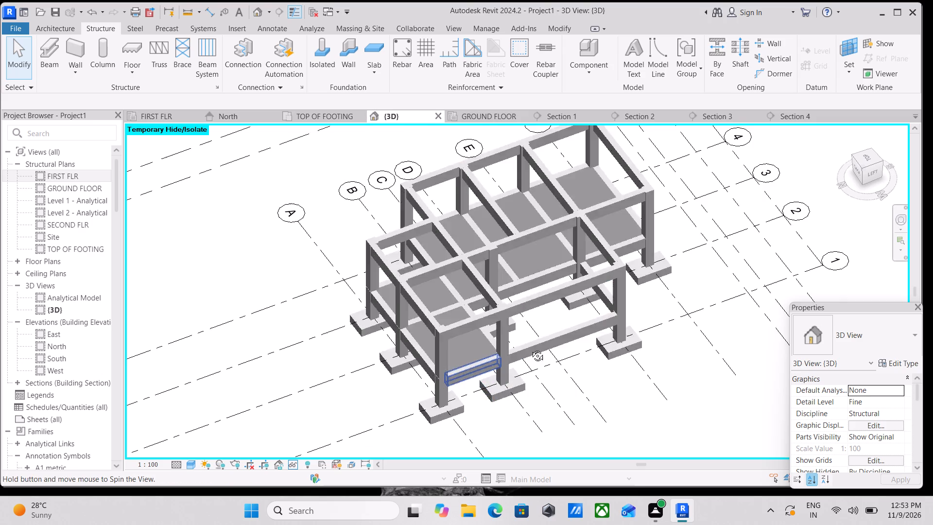
pyautogui.keyDown('shift'); pyautogui.moveTo(530, 349); pyautogui.dragTo(633, 318, button='middle'); pyautogui.keyUp('shift')
pyautogui.keyDown('shift'); pyautogui.scroll(-1, 541, 345); pyautogui.keyUp('shift')
pyautogui.scroll(3, 454, 371)
pyautogui.moveTo(465, 349); pyautogui.dragTo(651, 328, button='middle')
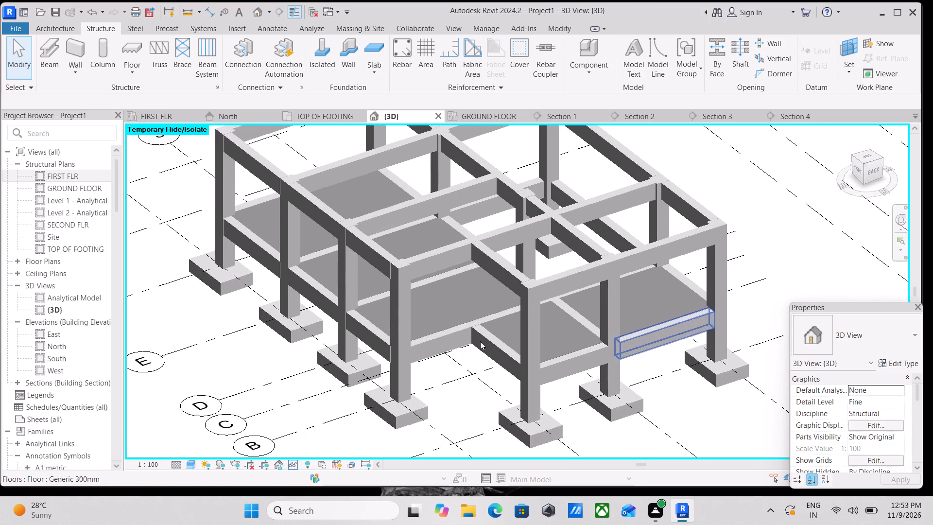
pyautogui.scroll(3, 448, 334)
pyautogui.moveTo(449, 334); pyautogui.dragTo(521, 314, button='middle')
pyautogui.moveTo(566, 398); pyautogui.dragTo(643, 343, button='middle')
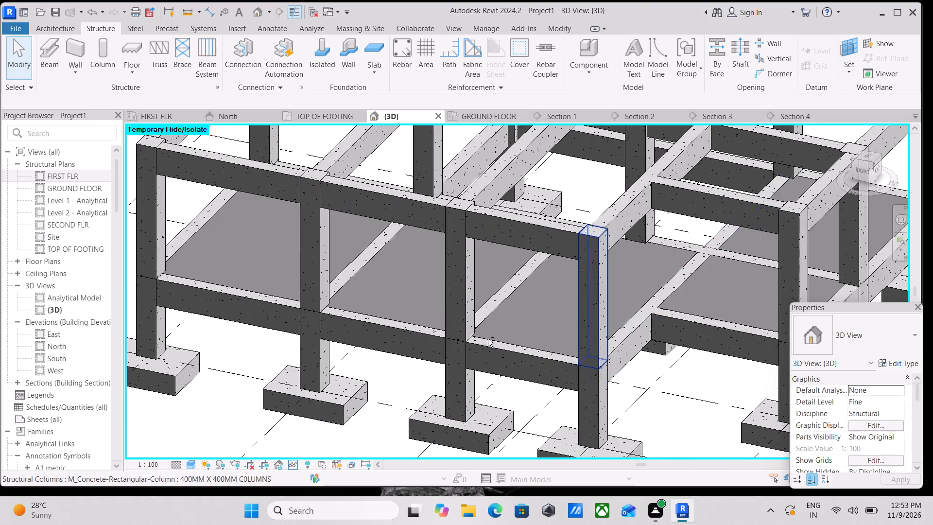
pyautogui.keyDown('shift'); pyautogui.moveTo(488, 339); pyautogui.dragTo(550, 351, button='middle'); pyautogui.keyUp('shift')
pyautogui.scroll(2, 466, 368)
pyautogui.moveTo(470, 371); pyautogui.dragTo(491, 340, button='middle')
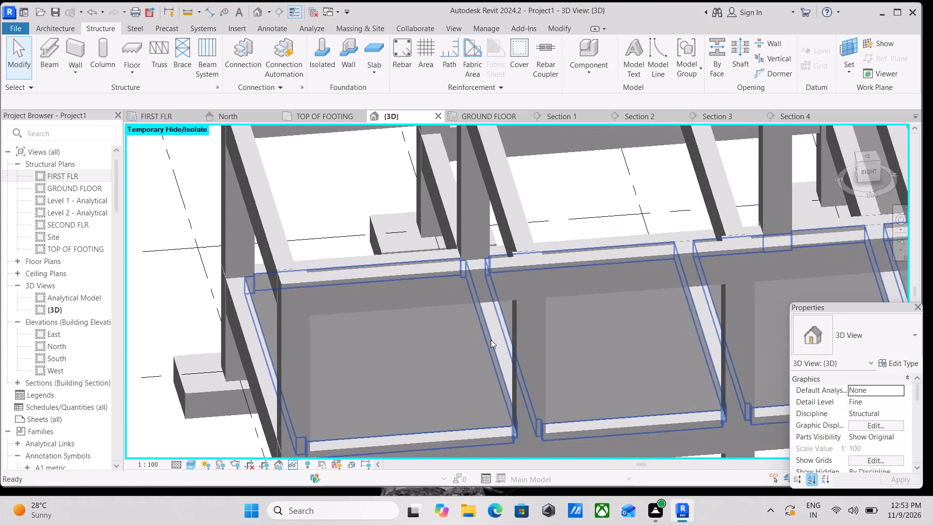
pyautogui.scroll(-3, 491, 340)
pyautogui.scroll(-1, 519, 368)
pyautogui.moveTo(527, 368); pyautogui.dragTo(573, 366, button='middle')
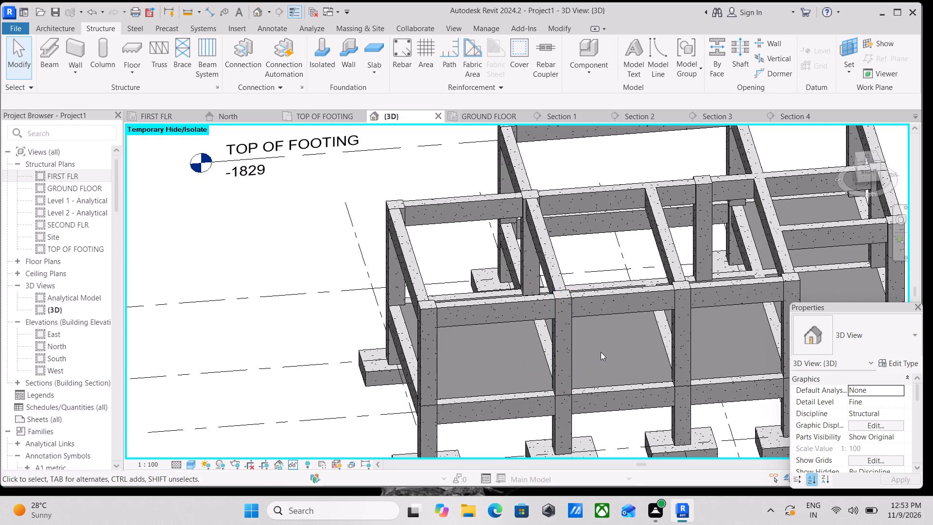
pyautogui.keyDown('shift'); pyautogui.moveTo(598, 379); pyautogui.dragTo(757, 317, button='middle'); pyautogui.keyUp('shift')
pyautogui.moveTo(706, 324); pyautogui.dragTo(408, 325, button='middle')
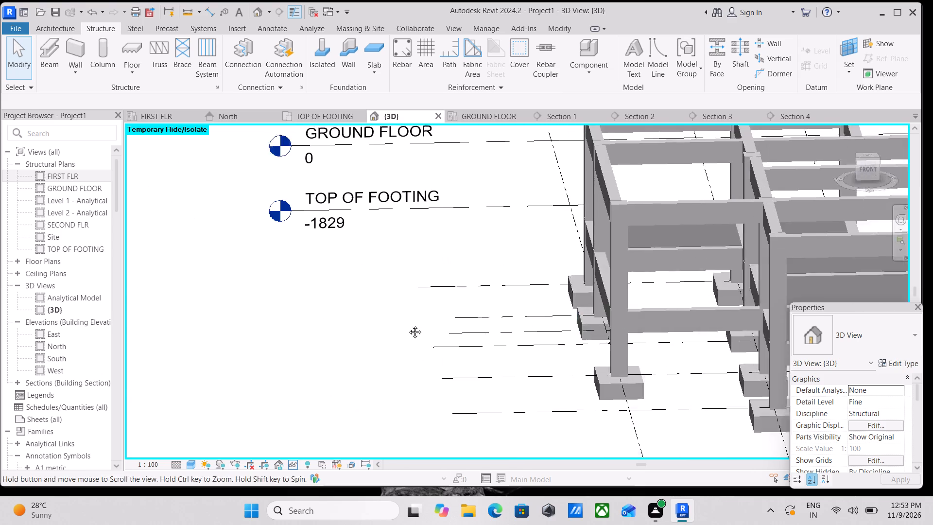
pyautogui.moveTo(408, 325); pyautogui.dragTo(192, 311, button='middle')
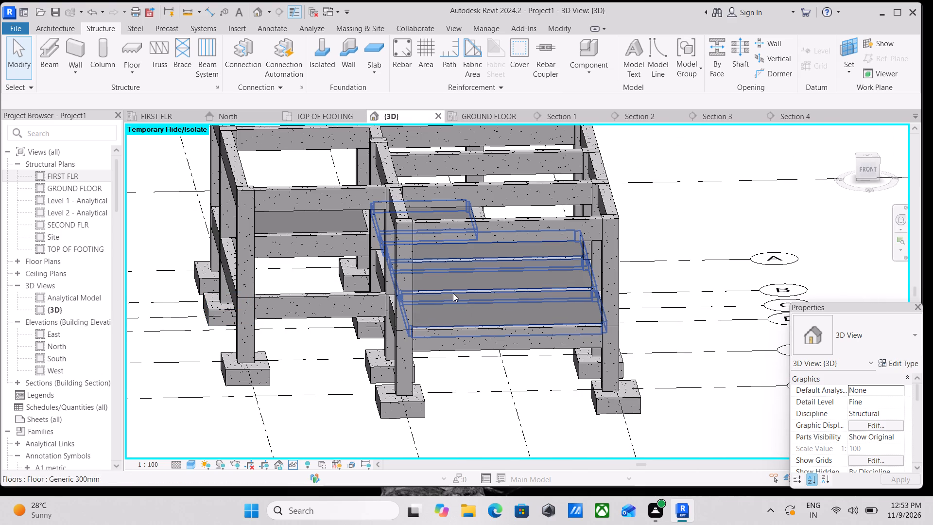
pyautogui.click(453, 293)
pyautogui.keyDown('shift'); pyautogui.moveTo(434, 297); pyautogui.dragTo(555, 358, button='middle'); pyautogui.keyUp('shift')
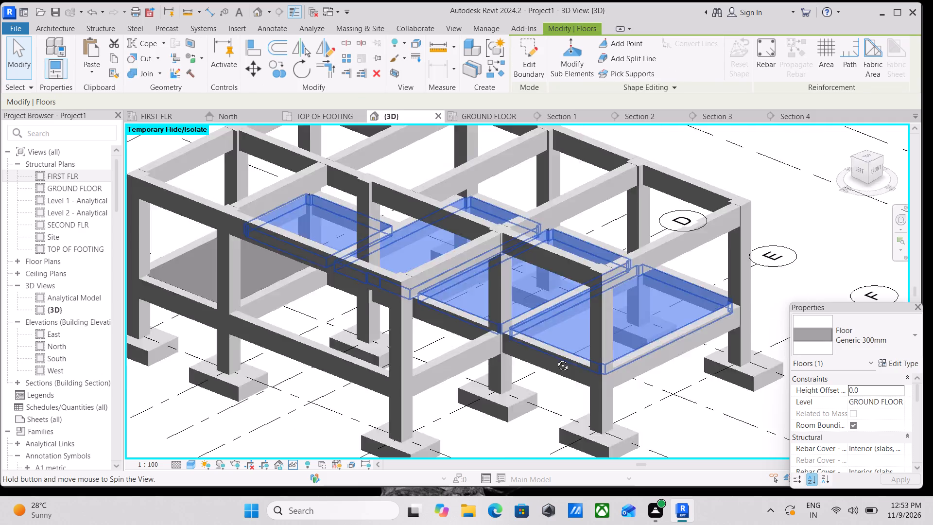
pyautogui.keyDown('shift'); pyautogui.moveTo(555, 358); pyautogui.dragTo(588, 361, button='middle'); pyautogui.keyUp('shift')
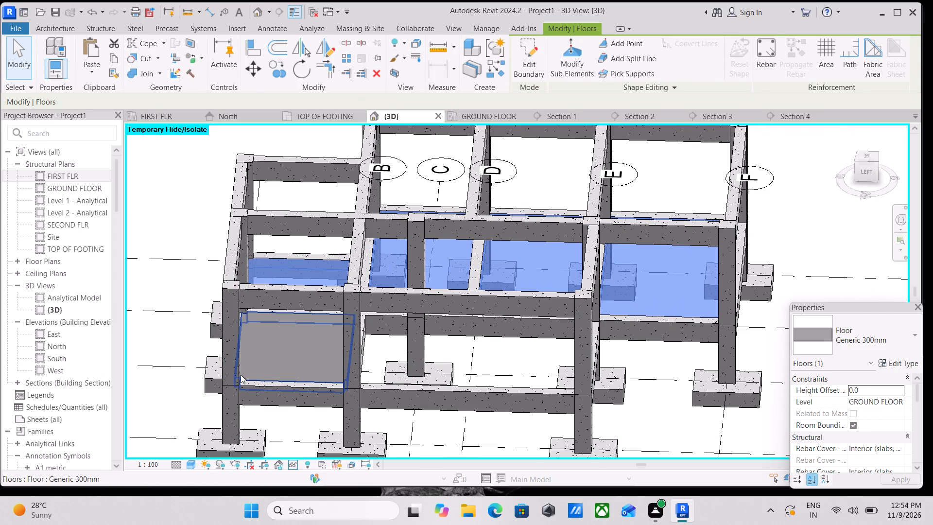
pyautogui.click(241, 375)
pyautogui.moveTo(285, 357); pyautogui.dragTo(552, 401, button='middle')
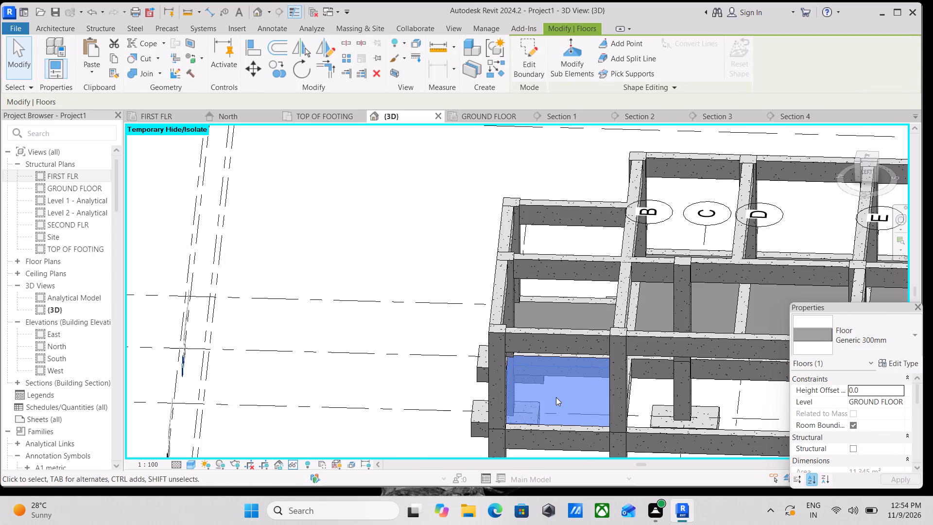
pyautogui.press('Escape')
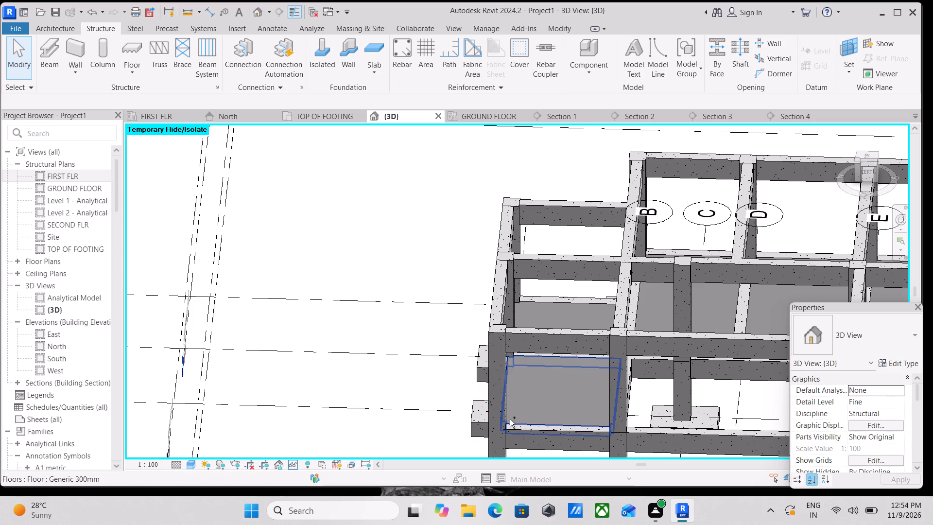
# Copy the two ground-floor Generic 300mm floor elements, including the separate corner-bay slab, and paste them aligned to the SECOND FLR level.
pyautogui.keyDown('ctrl'); pyautogui.click(510, 419); pyautogui.keyUp('ctrl')
pyautogui.moveTo(538, 381); pyautogui.dragTo(532, 443, button='middle')
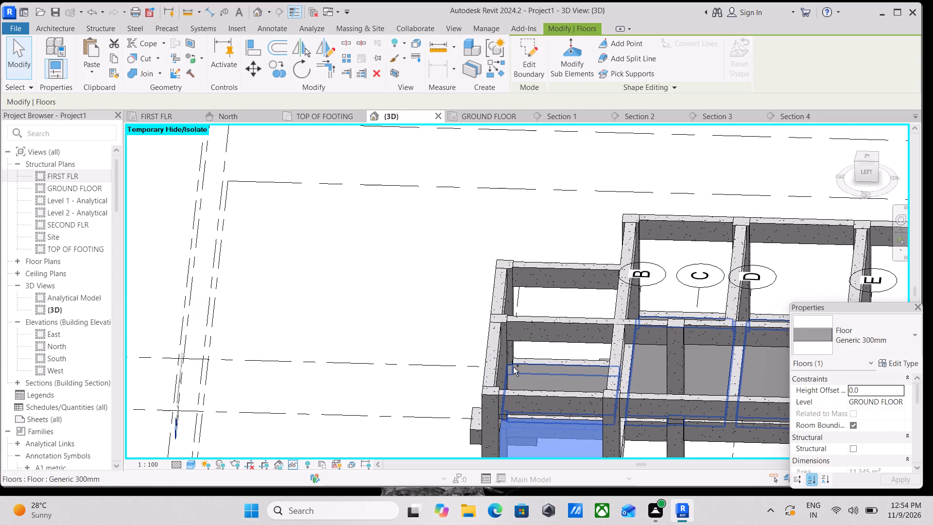
pyautogui.keyDown('ctrl'); pyautogui.click(513, 367); pyautogui.keyUp('ctrl')
pyautogui.scroll(-1, 526, 367)
pyautogui.moveTo(526, 367); pyautogui.dragTo(508, 336, button='middle')
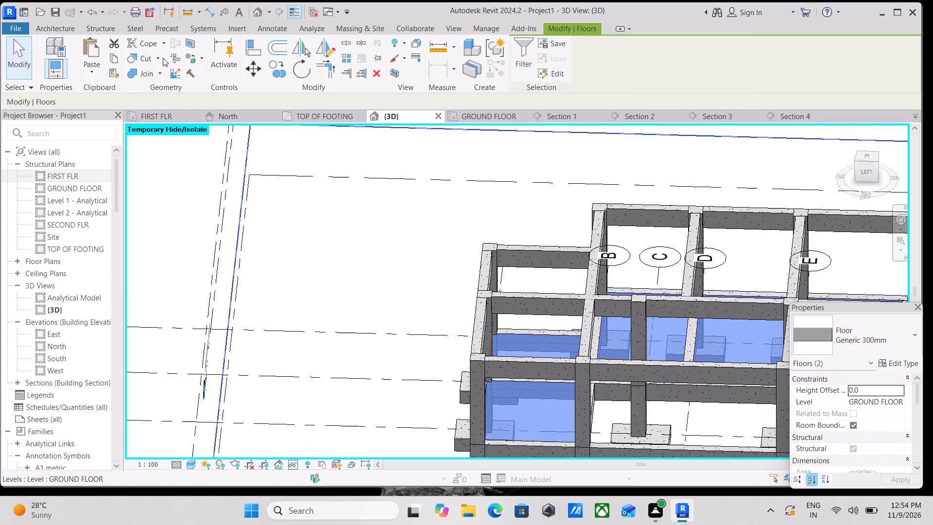
pyautogui.click(112, 62)
pyautogui.click(99, 70)
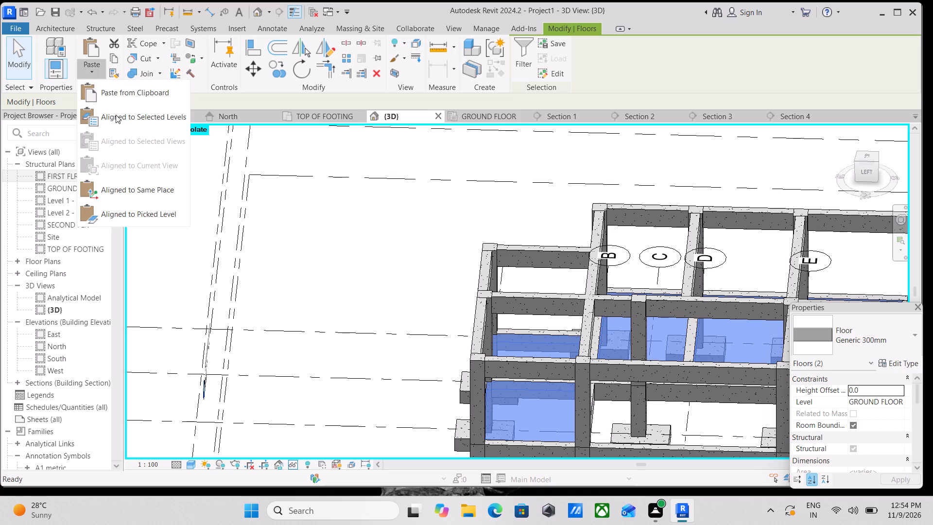
pyautogui.click(121, 121)
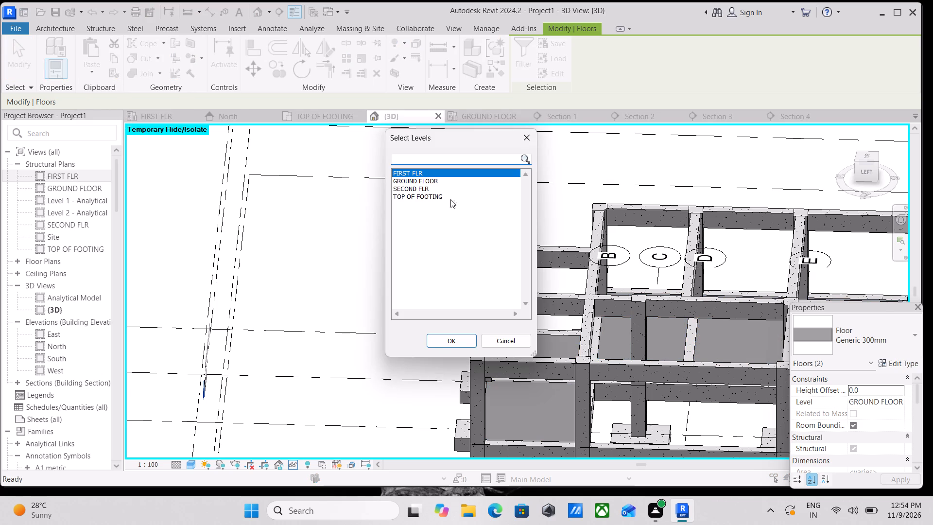
pyautogui.click(421, 188)
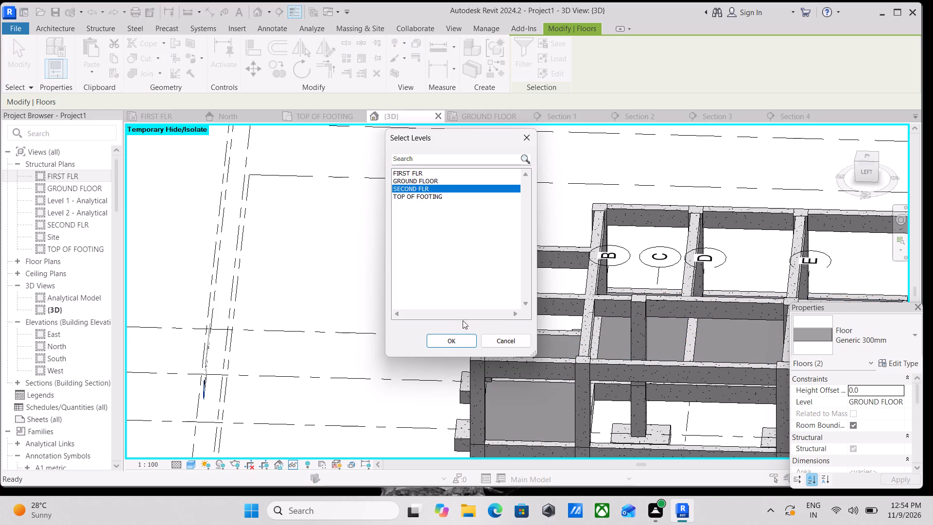
pyautogui.click(449, 338)
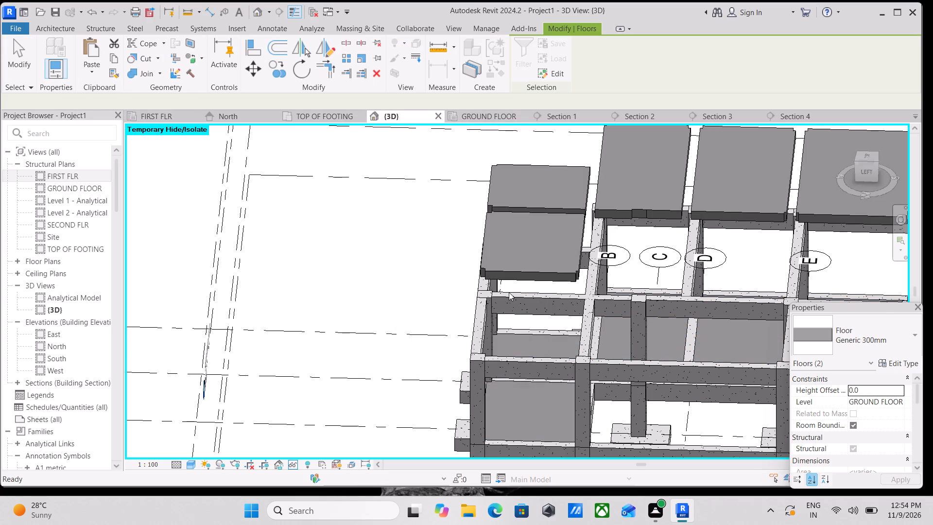
# Change the level of the two pasted floors to FIRST FLR and check them within the top beam framing.
pyautogui.scroll(-3, 509, 291)
pyautogui.scroll(-2, 577, 329)
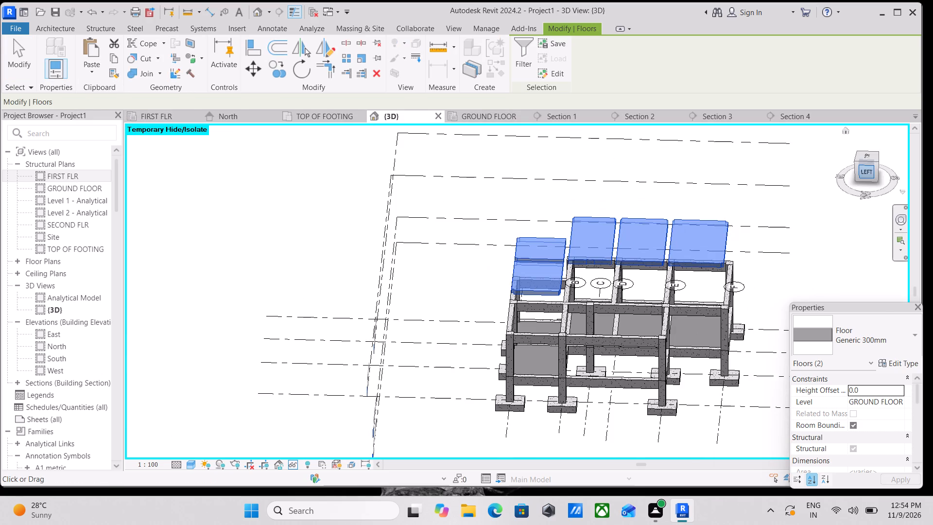
pyautogui.click(868, 172)
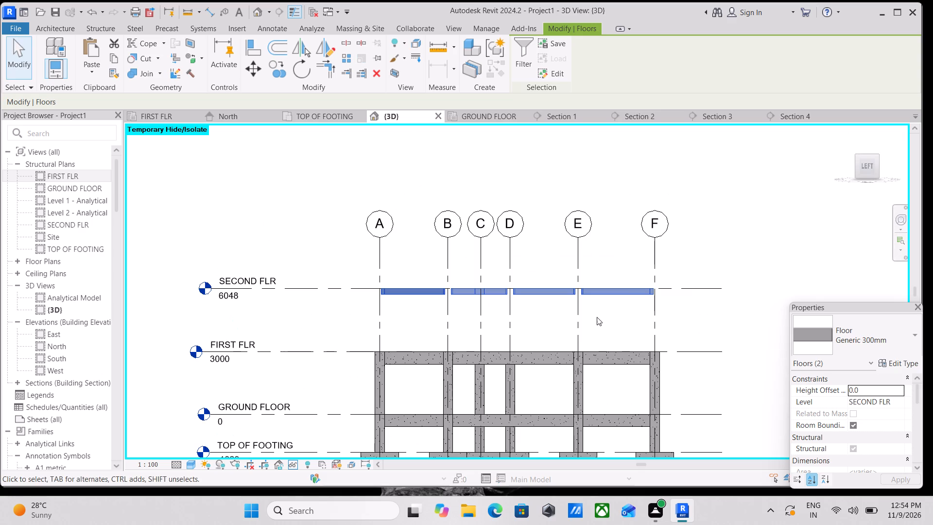
pyautogui.click(900, 403)
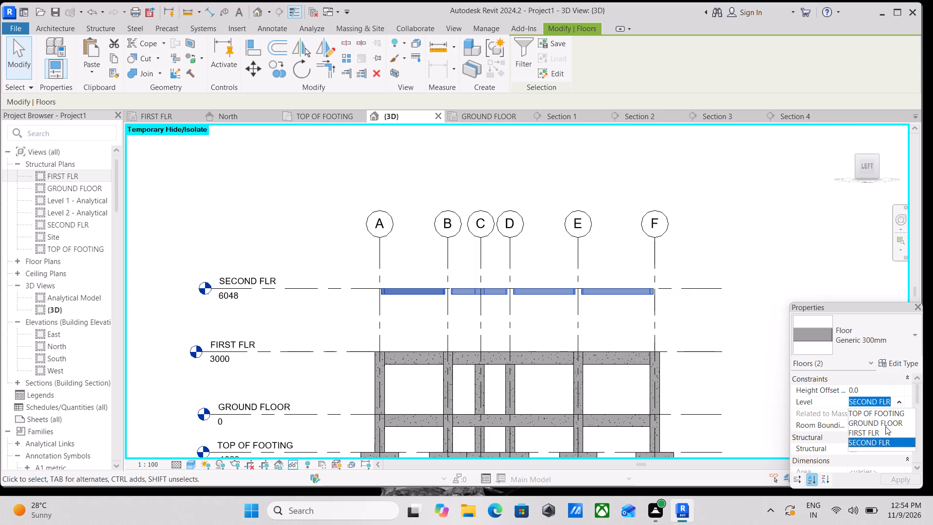
pyautogui.click(873, 428)
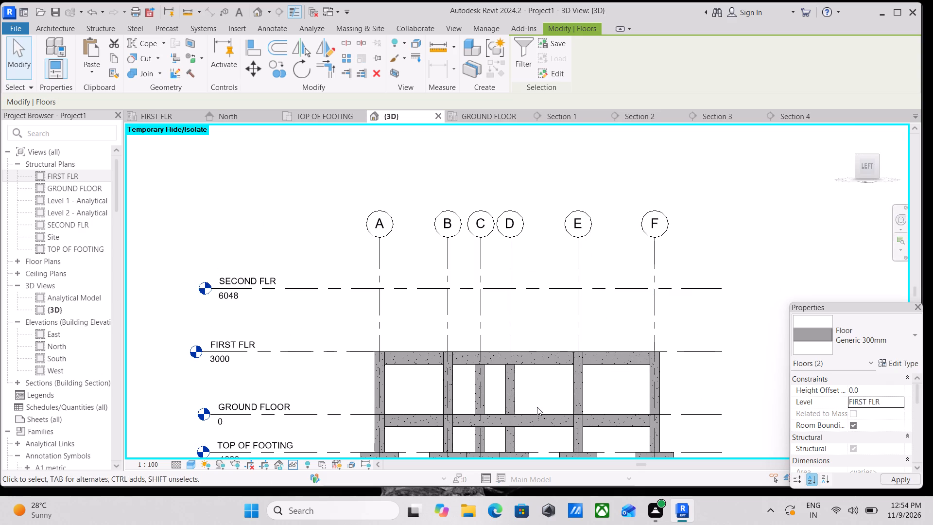
pyautogui.scroll(1, 537, 407)
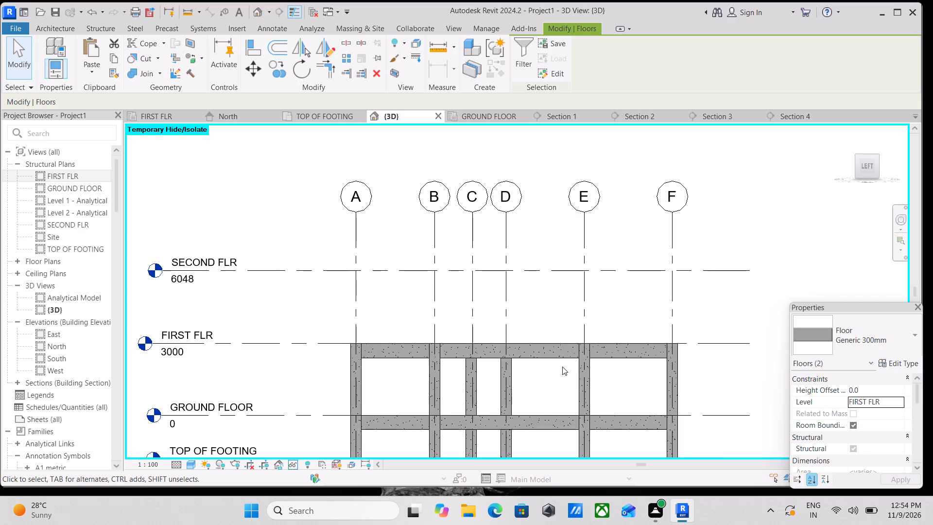
pyautogui.scroll(3, 498, 343)
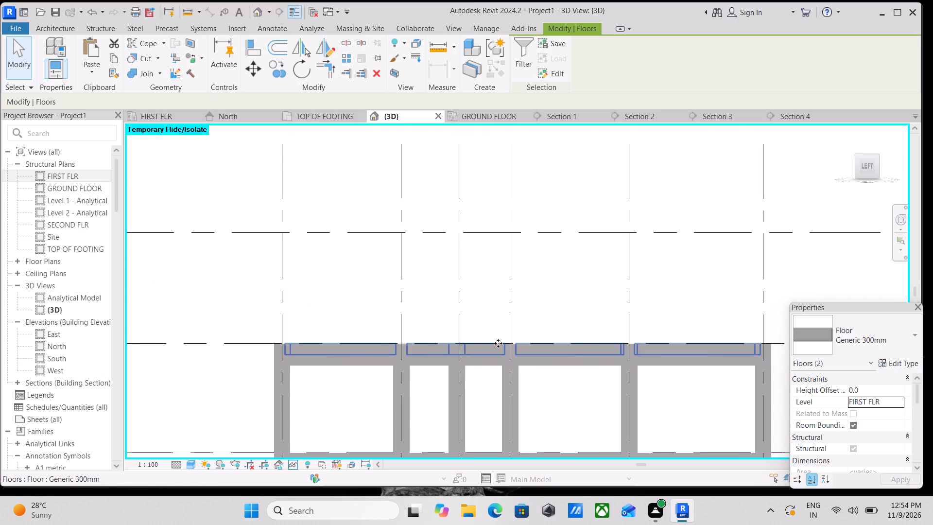
pyautogui.press('Escape')
pyautogui.scroll(-6, 498, 343)
pyautogui.keyDown('shift'); pyautogui.moveTo(531, 358); pyautogui.dragTo(576, 454, button='middle'); pyautogui.keyUp('shift')
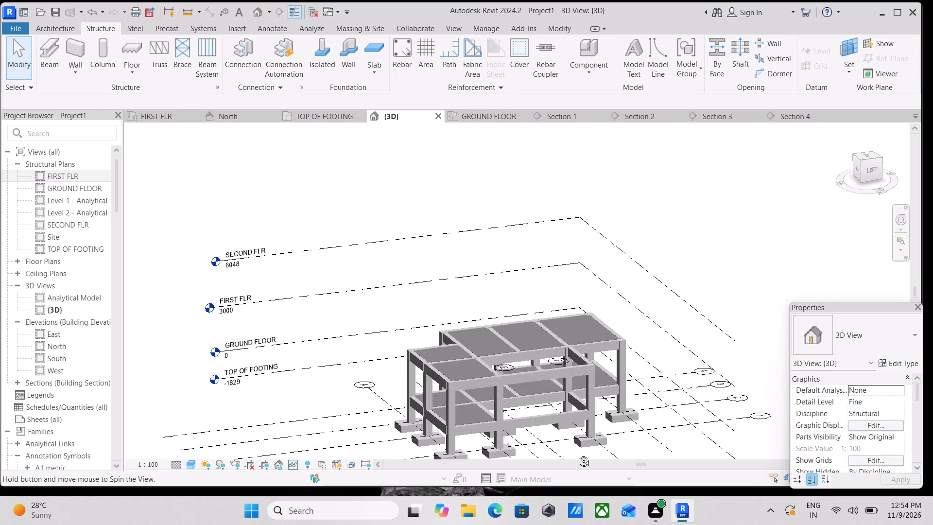
pyautogui.keyDown('shift'); pyautogui.moveTo(576, 454); pyautogui.dragTo(577, 456, button='middle'); pyautogui.keyUp('shift')
pyautogui.keyDown('shift'); pyautogui.moveTo(514, 402); pyautogui.dragTo(559, 431, button='middle'); pyautogui.keyUp('shift')
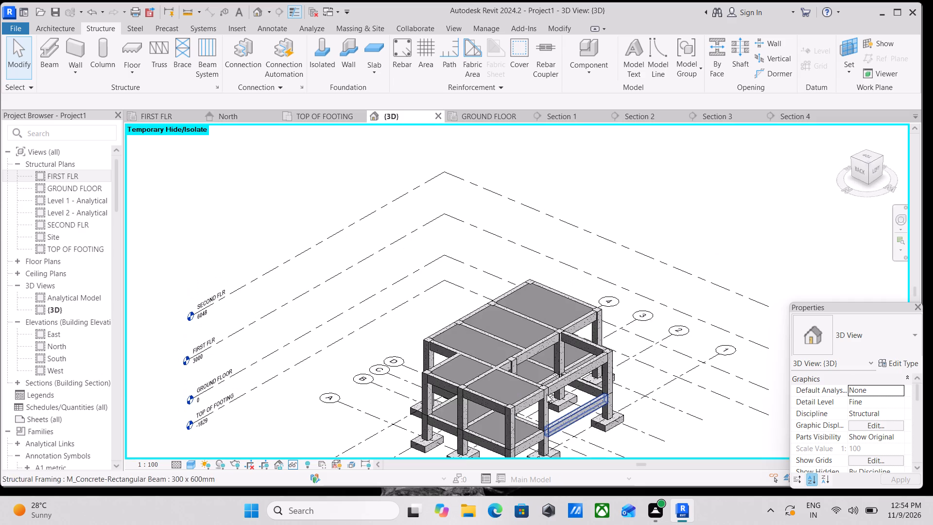
# Examine the pasted first-floor slabs and the open bay on both floors from several sides in the 3D view.
pyautogui.scroll(3, 566, 405)
pyautogui.keyDown('shift'); pyautogui.moveTo(583, 411); pyautogui.dragTo(459, 314, button='middle'); pyautogui.keyUp('shift')
pyautogui.keyDown('shift'); pyautogui.scroll(1, 583, 411); pyautogui.keyUp('shift')
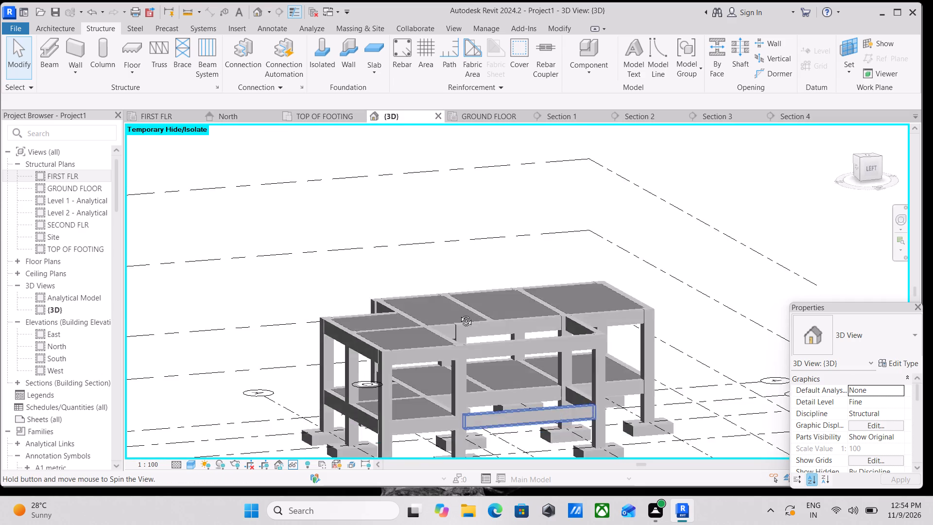
pyautogui.keyDown('shift'); pyautogui.moveTo(459, 314); pyautogui.dragTo(369, 420, button='middle'); pyautogui.keyUp('shift')
pyautogui.scroll(-3, 439, 377)
pyautogui.moveTo(439, 377); pyautogui.dragTo(455, 406, button='middle')
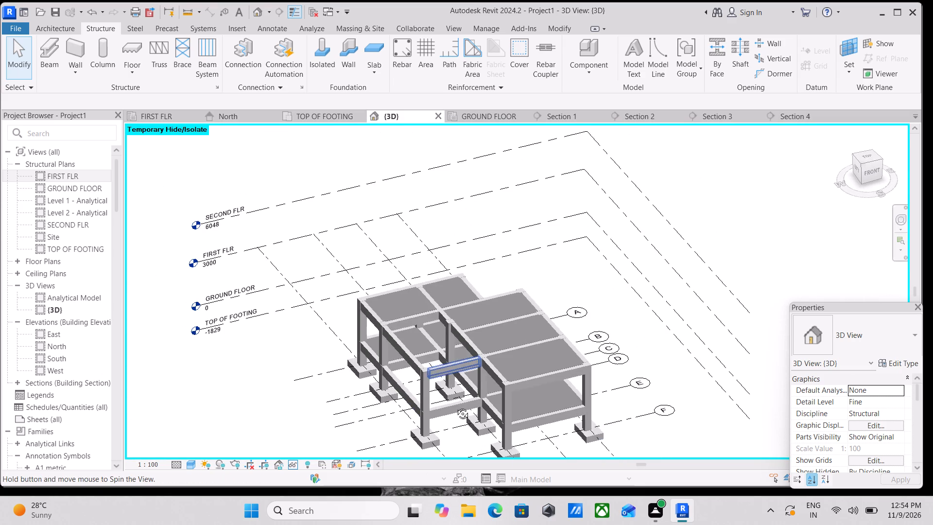
pyautogui.moveTo(455, 406); pyautogui.dragTo(461, 421, button='middle')
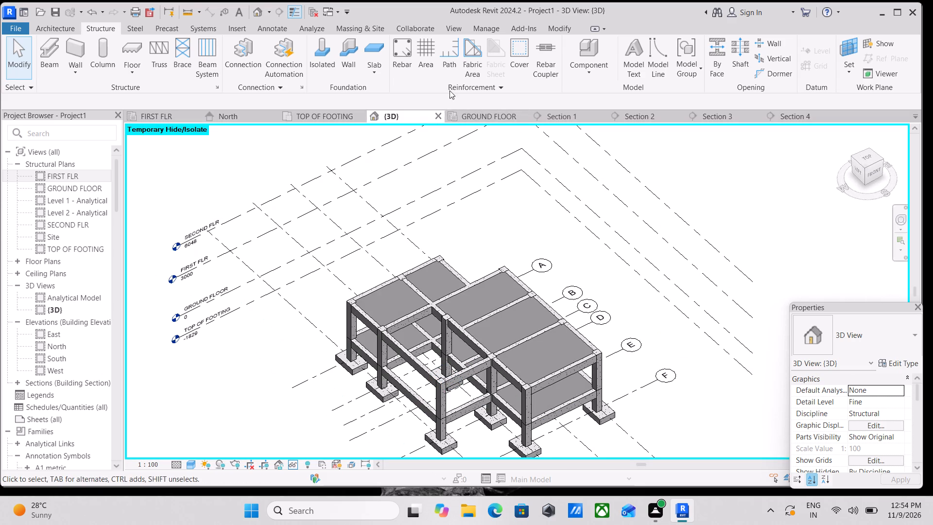
# Open the GROUND FLOOR structural plan and set its visual style to Shaded.
pyautogui.click(472, 114)
pyautogui.scroll(-9, 485, 306)
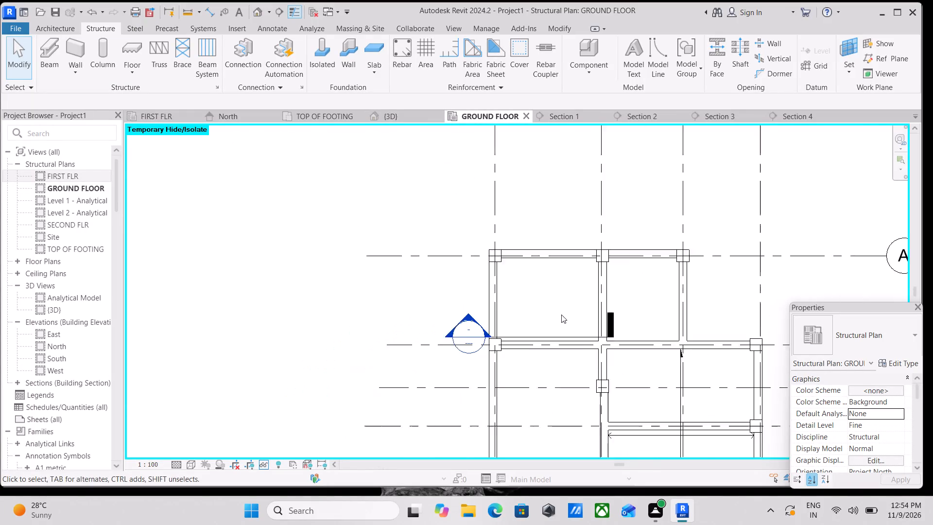
pyautogui.moveTo(561, 315); pyautogui.dragTo(523, 281, button='middle')
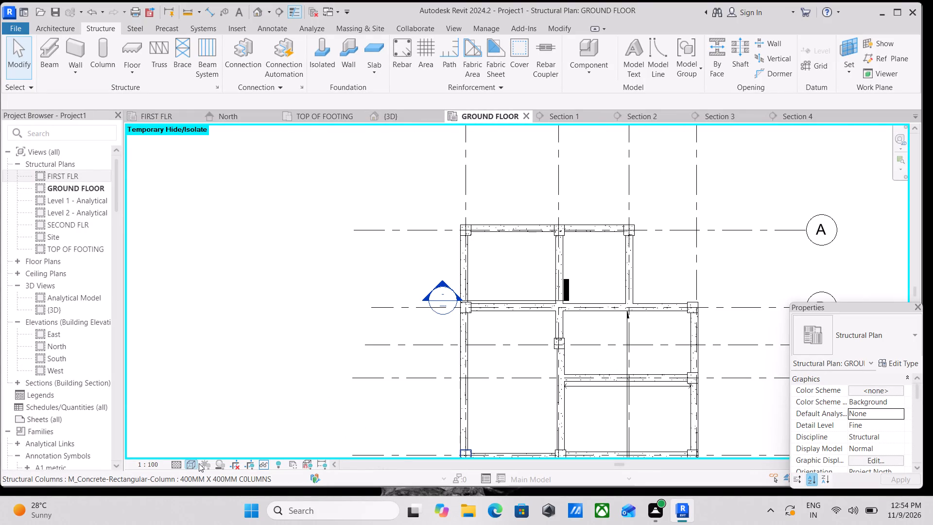
pyautogui.click(191, 467)
pyautogui.click(214, 416)
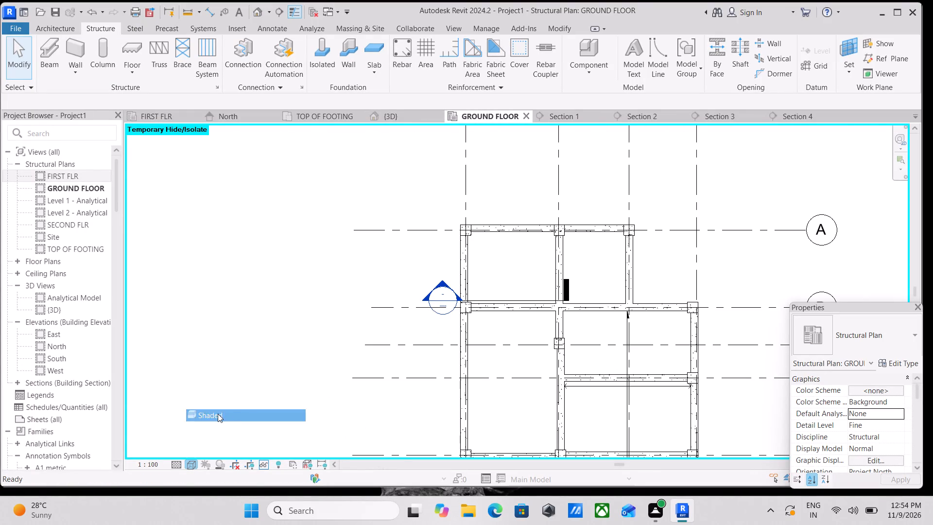
# Start a Generic 300mm structural floor in the open west bay and trace its boundary around the grid B corner column, starting with a 150 mm line.
pyautogui.scroll(-1, 597, 345)
pyautogui.moveTo(567, 361); pyautogui.dragTo(622, 304, button='middle')
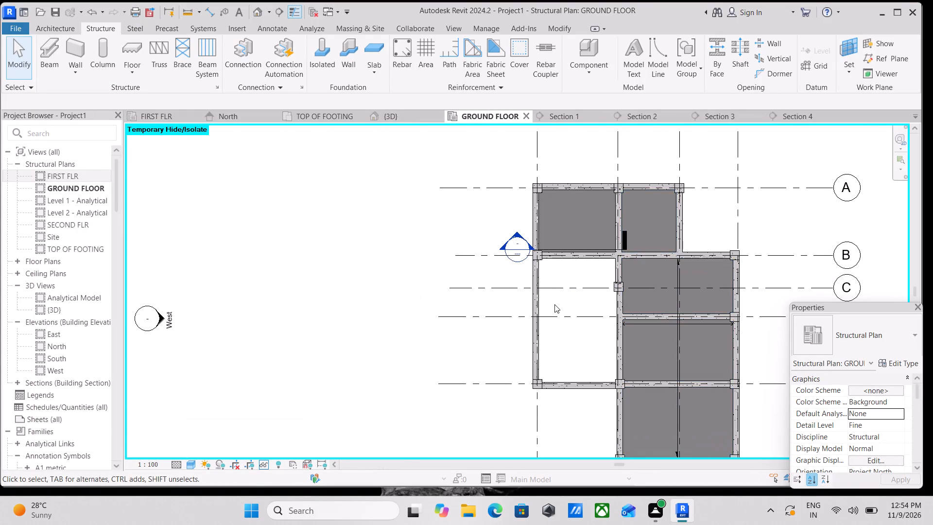
pyautogui.scroll(3, 554, 304)
pyautogui.moveTo(555, 307); pyautogui.dragTo(531, 368, button='middle')
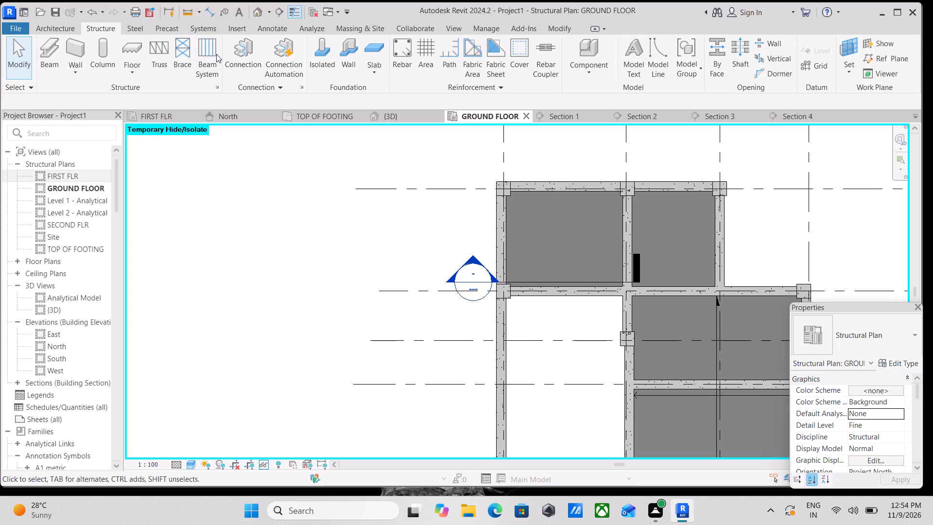
pyautogui.click(136, 74)
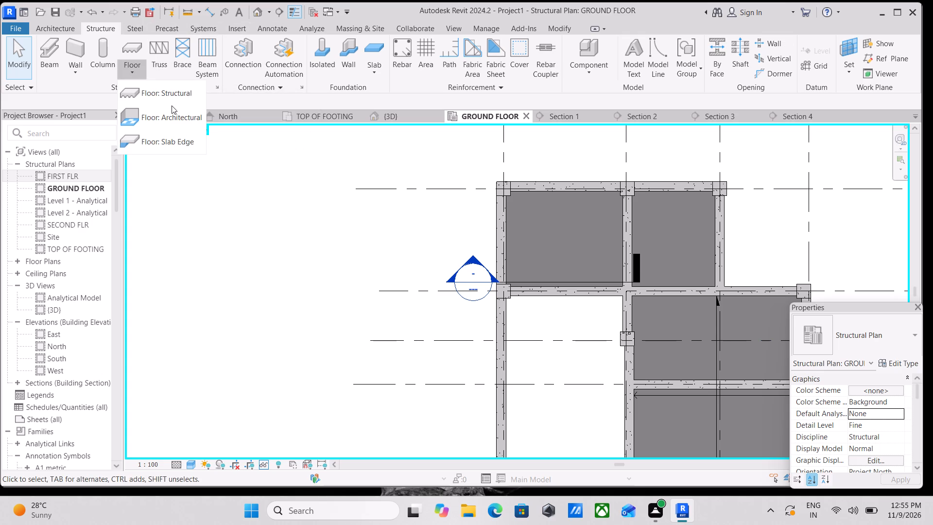
pyautogui.click(178, 95)
pyautogui.scroll(3, 566, 313)
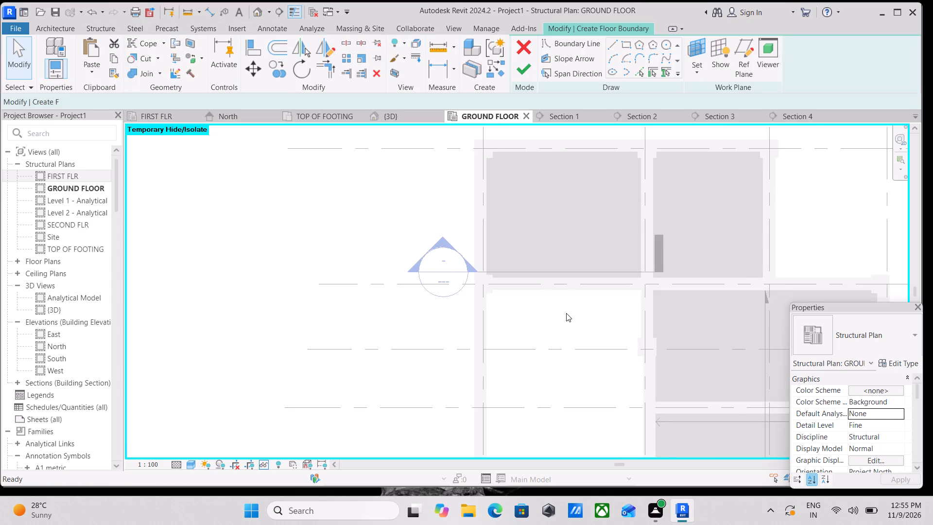
pyautogui.click(610, 41)
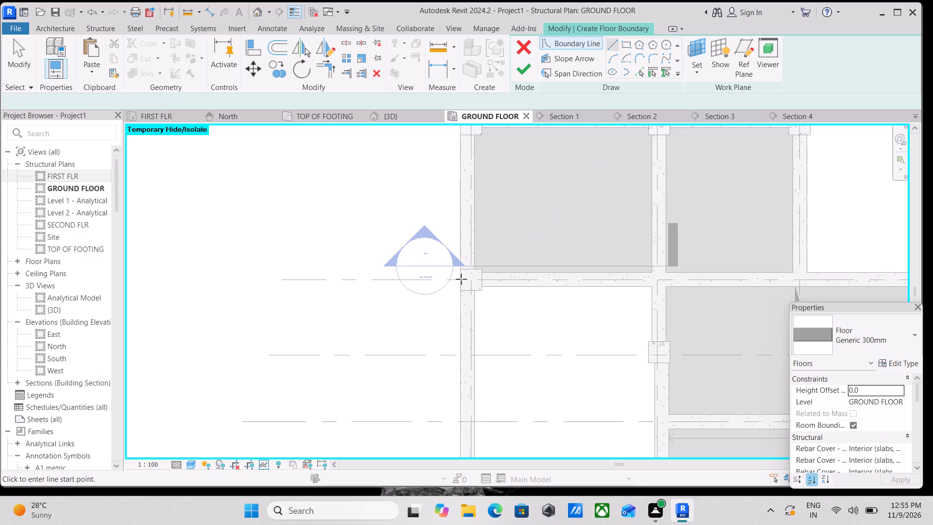
pyautogui.scroll(5, 460, 281)
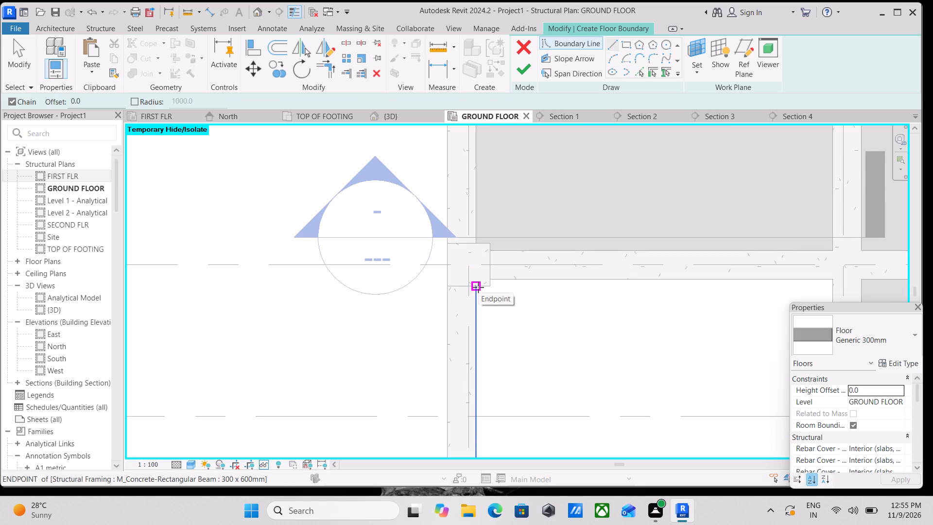
pyautogui.scroll(3, 478, 287)
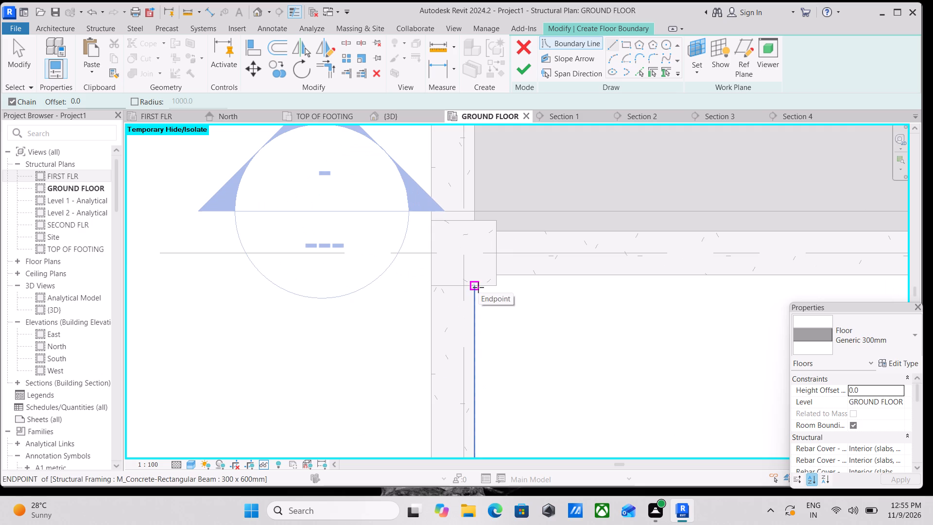
pyautogui.click(478, 287)
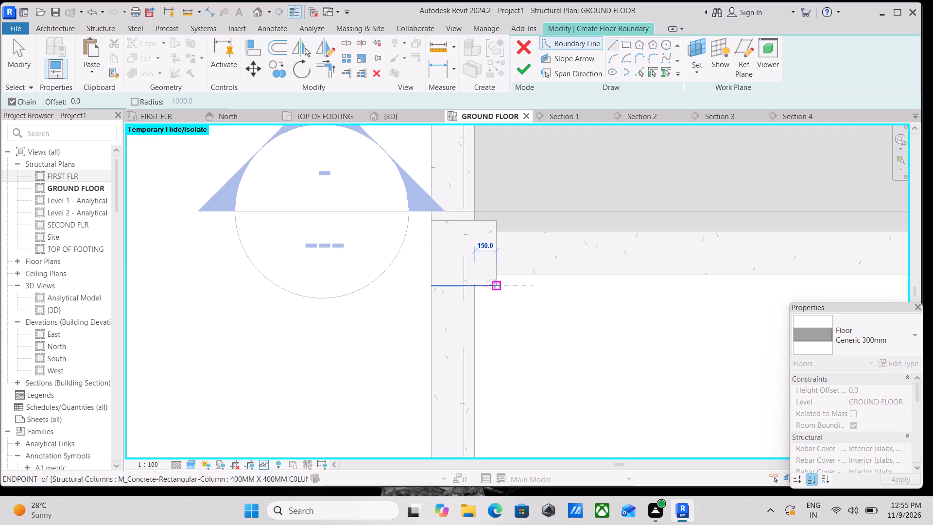
pyautogui.click(495, 285)
pyautogui.scroll(3, 495, 268)
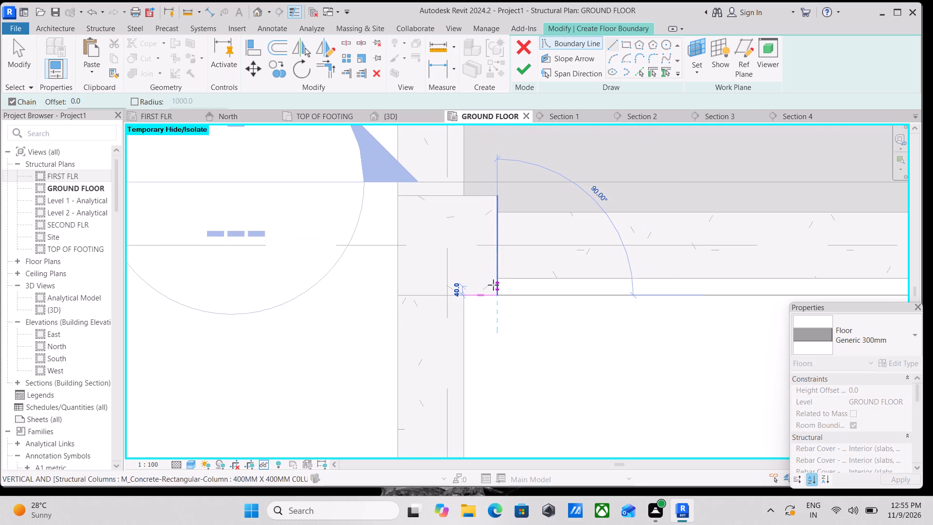
pyautogui.click(493, 275)
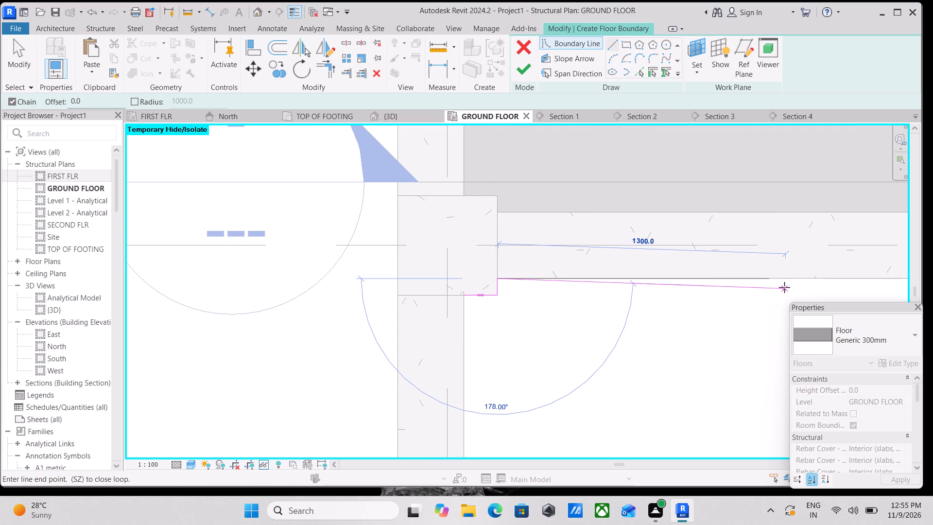
# Continue the floor boundary along the grid B beam's inner face and south along the east beam to the grid C column.
pyautogui.moveTo(784, 287); pyautogui.dragTo(555, 281, button='middle')
pyautogui.scroll(-3, 708, 275)
pyautogui.moveTo(708, 275); pyautogui.dragTo(400, 293, button='middle')
pyautogui.scroll(-1, 400, 293)
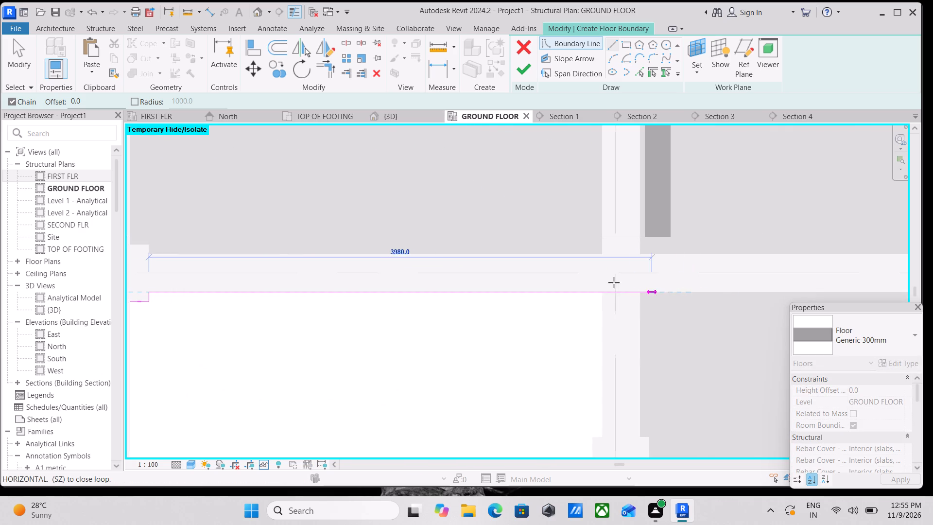
pyautogui.click(604, 296)
pyautogui.scroll(-2, 608, 363)
pyautogui.moveTo(608, 363); pyautogui.dragTo(608, 334, button='middle')
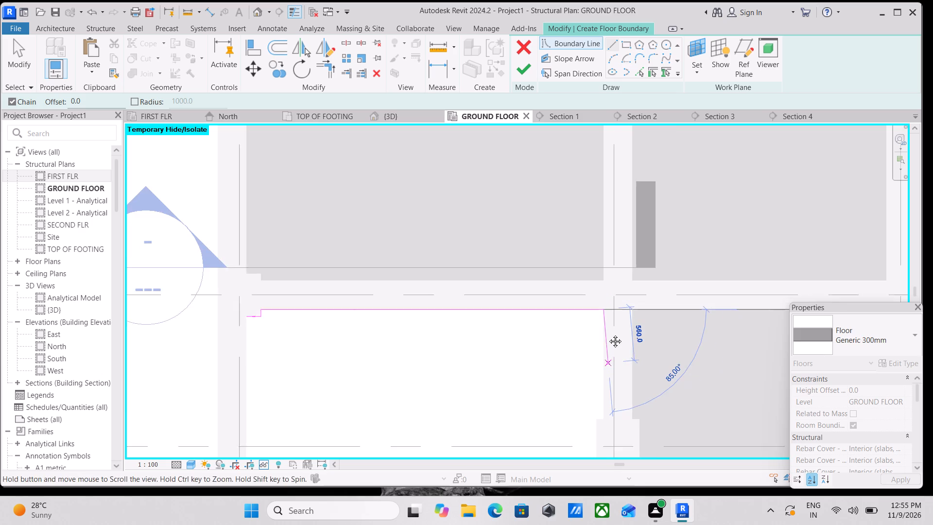
pyautogui.moveTo(608, 334); pyautogui.dragTo(608, 328, button='middle')
pyautogui.scroll(4, 598, 380)
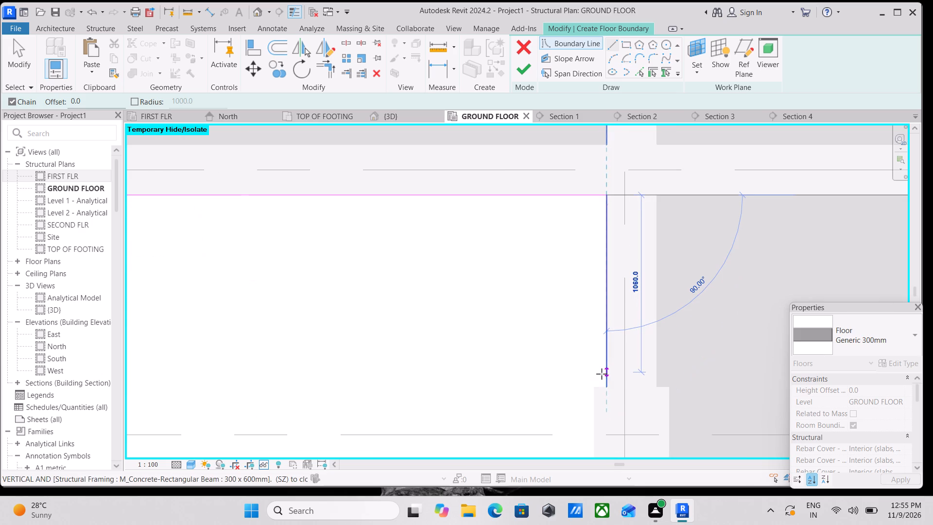
pyautogui.click(605, 391)
# Trace the floor boundary around the exposed faces of the grid C column, back to the east beam's inner face.
pyautogui.scroll(4, 600, 386)
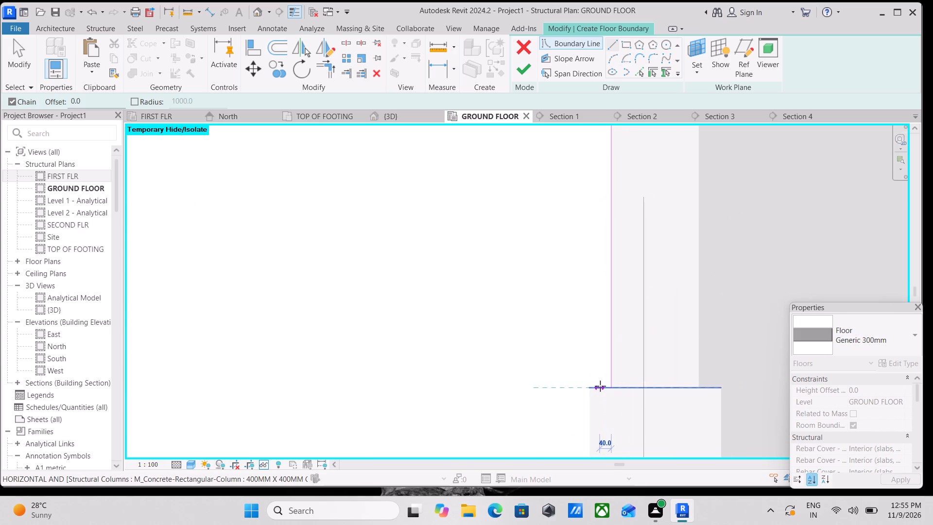
pyautogui.scroll(3, 600, 386)
pyautogui.click(583, 389)
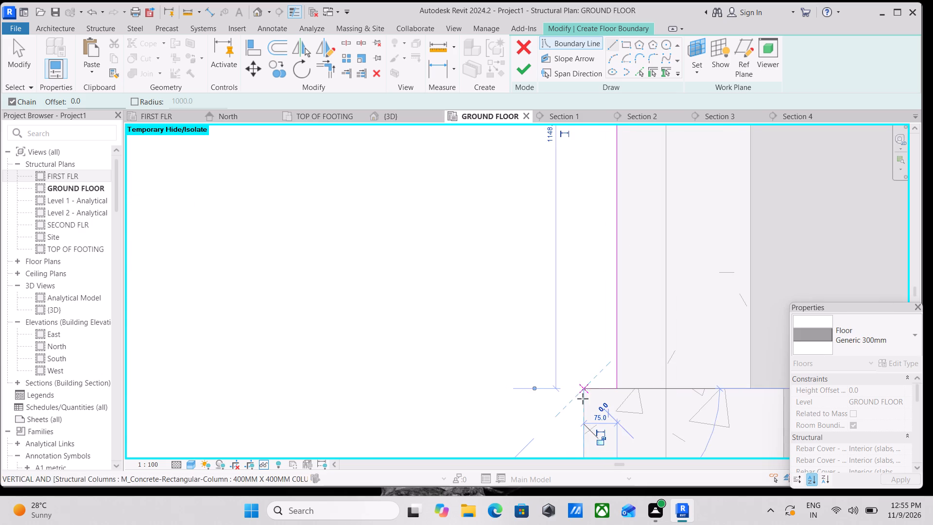
pyautogui.scroll(-3, 583, 399)
pyautogui.moveTo(583, 399); pyautogui.dragTo(587, 282, button='middle')
pyautogui.scroll(-1, 575, 388)
pyautogui.moveTo(575, 388); pyautogui.dragTo(585, 369, button='middle')
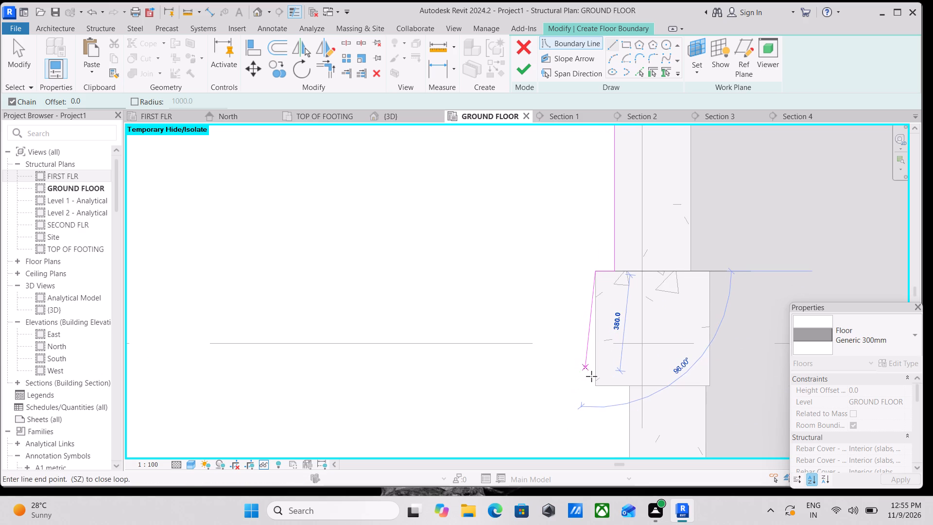
pyautogui.scroll(2, 591, 376)
pyautogui.click(598, 388)
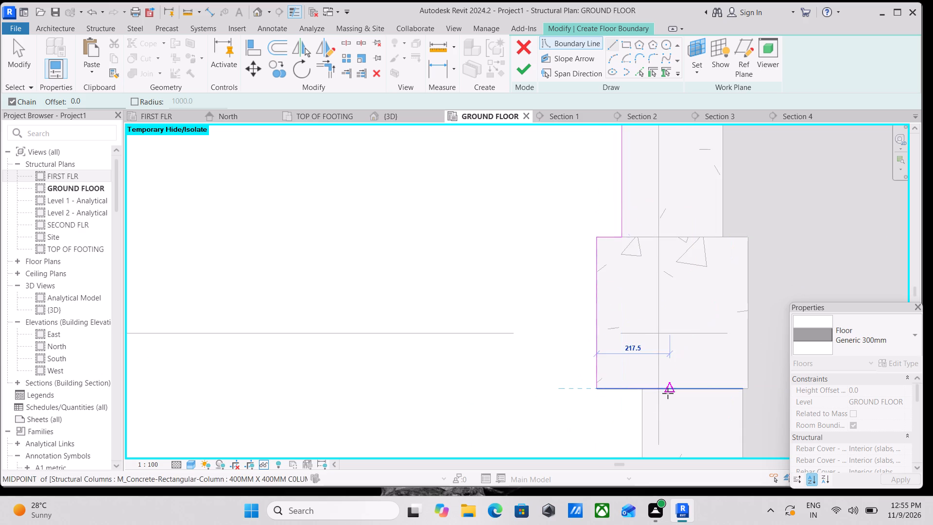
pyautogui.click(644, 388)
# Extend the floor boundary along the east beam to grid E and trace it around the southeast column, ending with a 150 mm line.
pyautogui.scroll(-2, 643, 424)
pyautogui.moveTo(643, 424); pyautogui.dragTo(657, 274, button='middle')
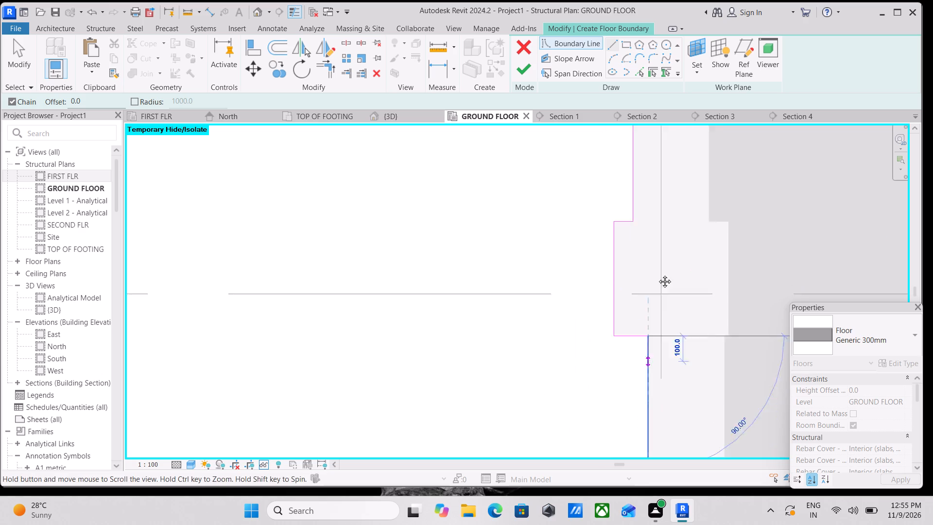
pyautogui.moveTo(657, 274); pyautogui.dragTo(664, 255, button='middle')
pyautogui.scroll(-4, 648, 346)
pyautogui.moveTo(648, 346); pyautogui.dragTo(674, 260, button='middle')
pyautogui.scroll(-2, 709, 374)
pyautogui.moveTo(709, 374); pyautogui.dragTo(720, 290, button='middle')
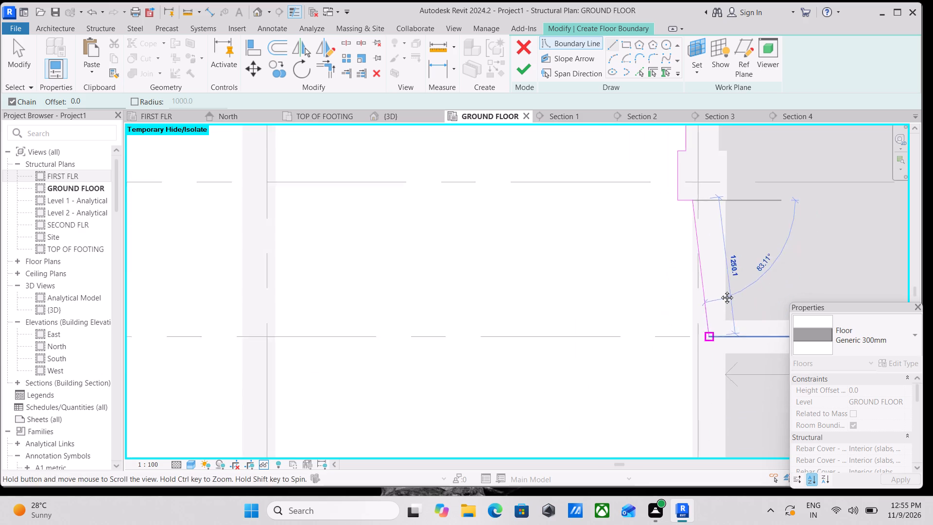
pyautogui.moveTo(720, 290); pyautogui.dragTo(726, 267, button='middle')
pyautogui.scroll(-8, 711, 333)
pyautogui.moveTo(704, 362); pyautogui.dragTo(714, 295, button='middle')
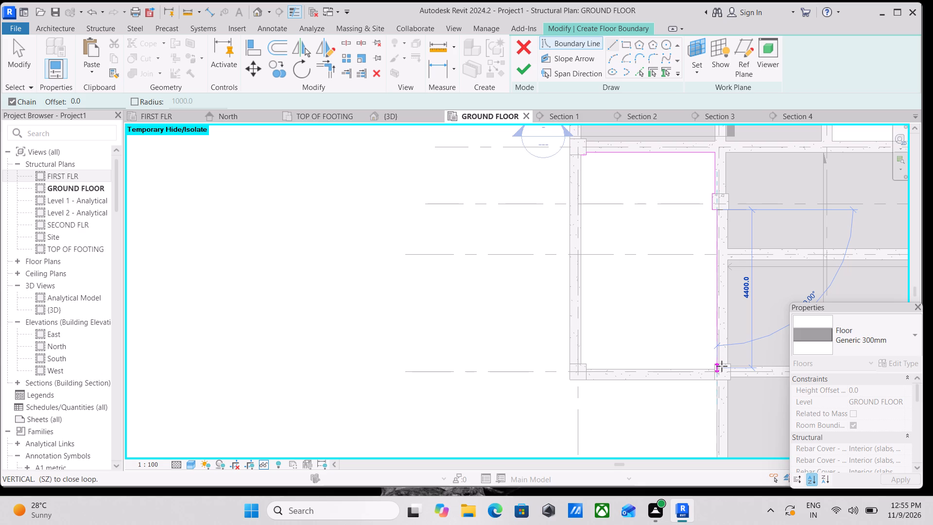
pyautogui.scroll(12, 722, 366)
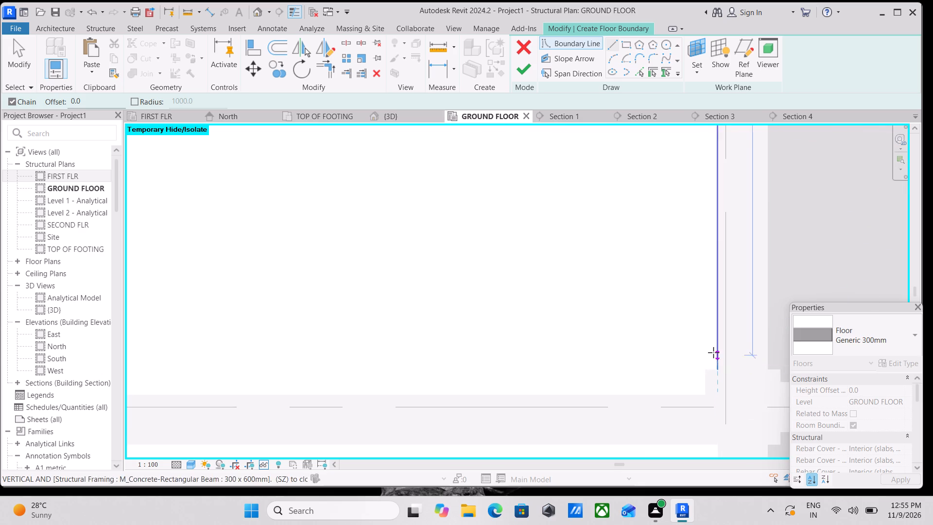
pyautogui.scroll(2, 713, 352)
pyautogui.click(720, 377)
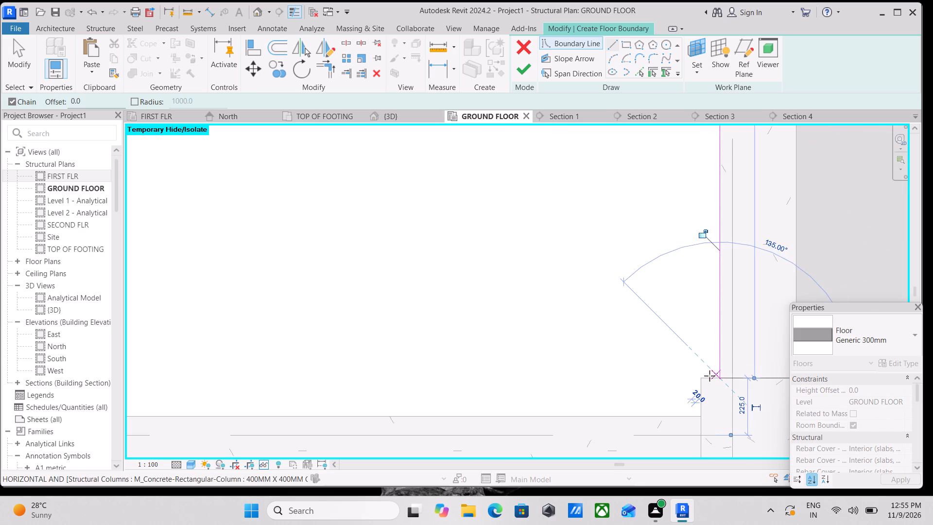
pyautogui.click(701, 382)
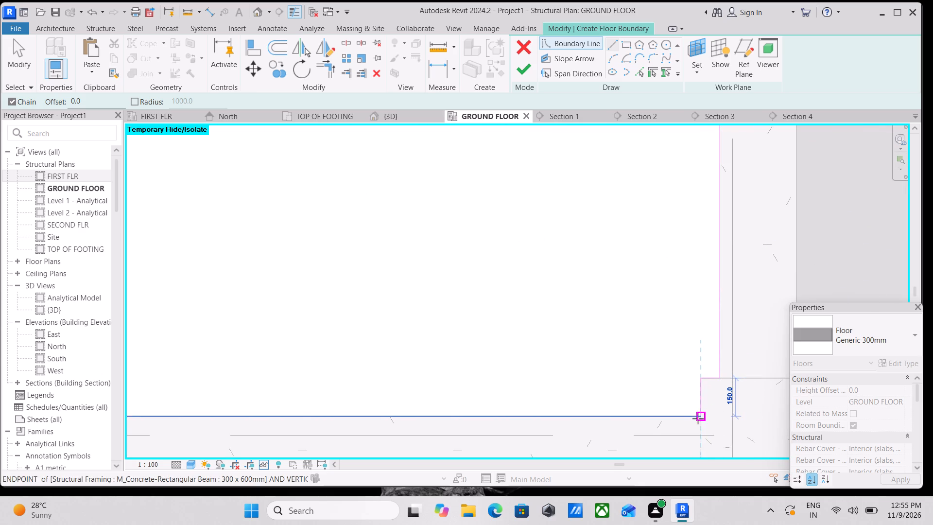
pyautogui.click(700, 419)
# Run the floor boundary west along the grid E beam and around the southwest column with two 150 mm lines.
pyautogui.scroll(-2, 485, 400)
pyautogui.moveTo(485, 400); pyautogui.dragTo(932, 424, button='middle')
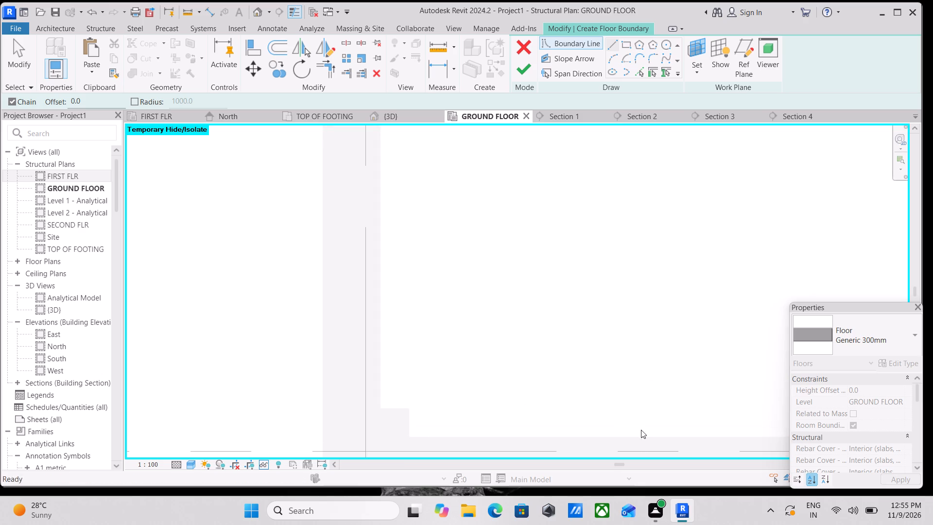
pyautogui.scroll(-3, 621, 433)
pyautogui.moveTo(621, 433); pyautogui.dragTo(812, 385, button='middle')
pyautogui.scroll(3, 675, 390)
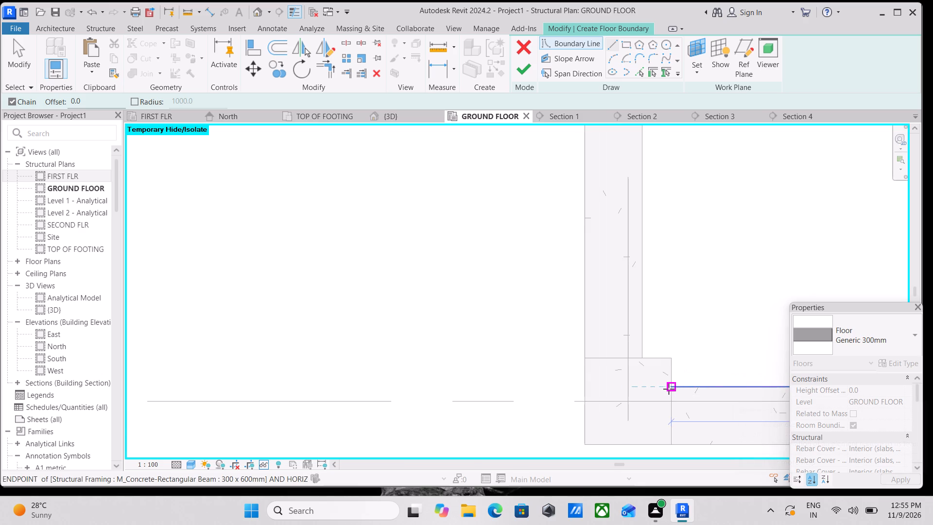
pyautogui.click(669, 389)
pyautogui.click(673, 359)
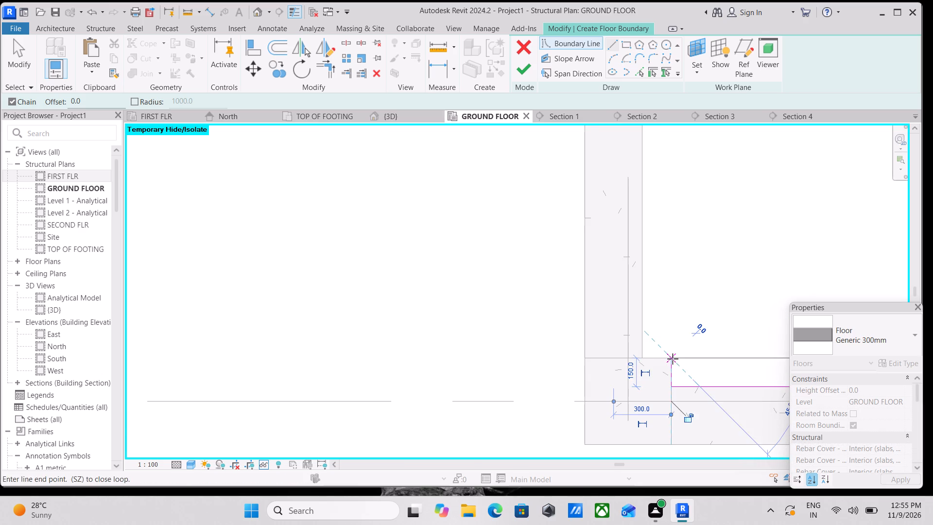
pyautogui.click(643, 357)
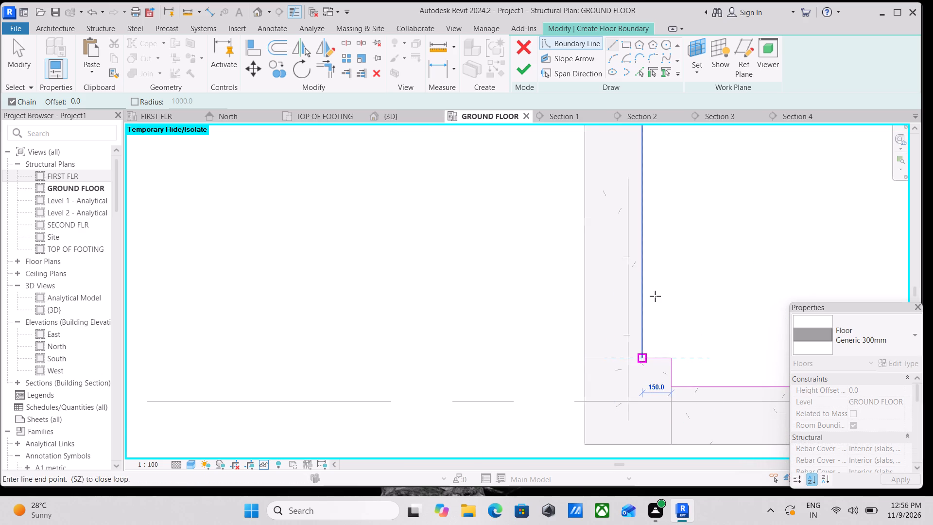
# Close the floor boundary with a line north along the west beam's inner face to the grid B column, and finish the Generic 300mm floor.
pyautogui.scroll(-3, 655, 296)
pyautogui.moveTo(655, 296); pyautogui.dragTo(636, 474, button='middle')
pyautogui.scroll(1, 635, 474)
pyautogui.scroll(-3, 658, 253)
pyautogui.moveTo(658, 253); pyautogui.dragTo(641, 438, button='middle')
pyautogui.scroll(-1, 641, 438)
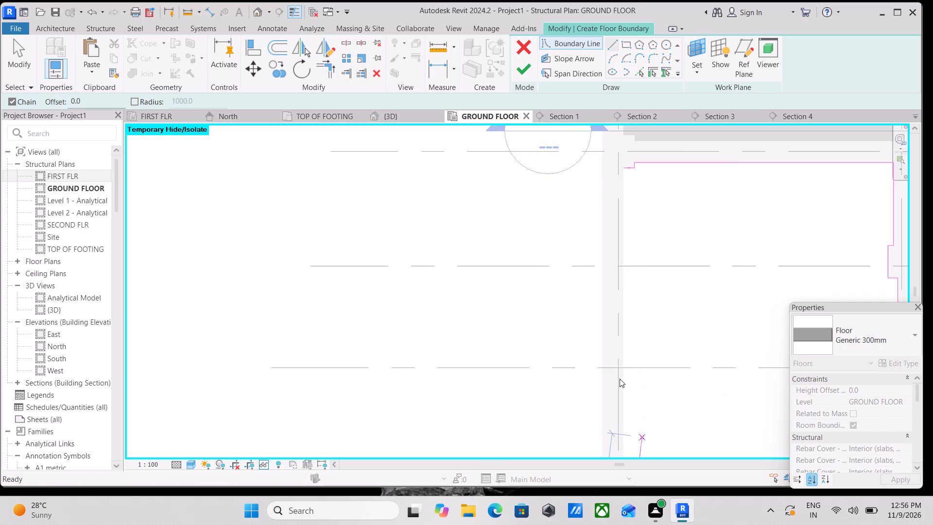
pyautogui.scroll(-2, 601, 245)
pyautogui.moveTo(601, 245); pyautogui.dragTo(629, 362, button='middle')
pyautogui.scroll(3, 646, 304)
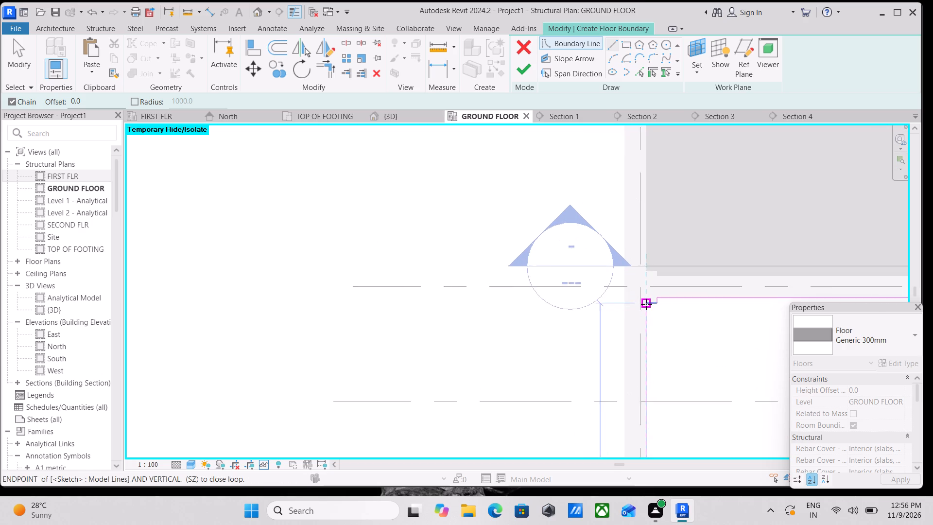
pyautogui.click(646, 304)
pyautogui.press('Escape')
pyautogui.scroll(-2, 668, 315)
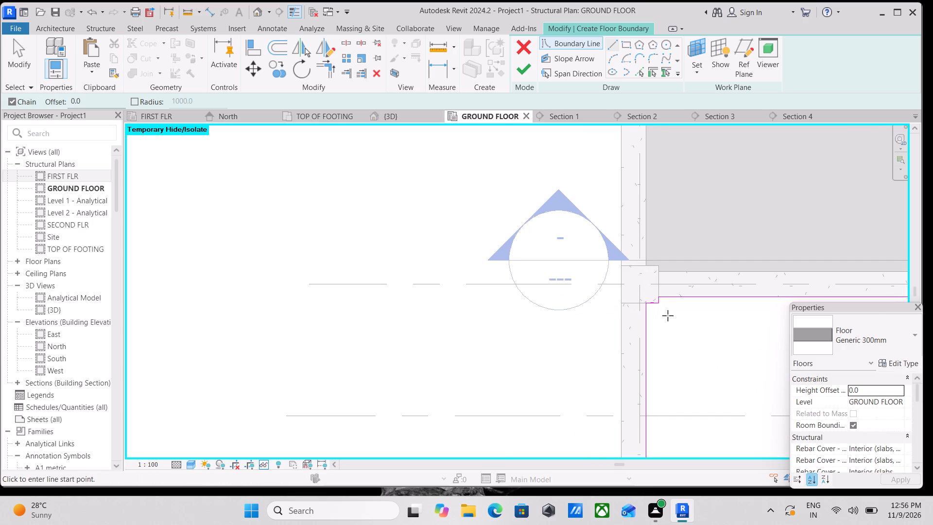
pyautogui.scroll(-1, 668, 315)
pyautogui.moveTo(668, 315); pyautogui.dragTo(484, 261, button='middle')
pyautogui.scroll(-3, 627, 293)
pyautogui.moveTo(627, 293); pyautogui.dragTo(566, 299, button='middle')
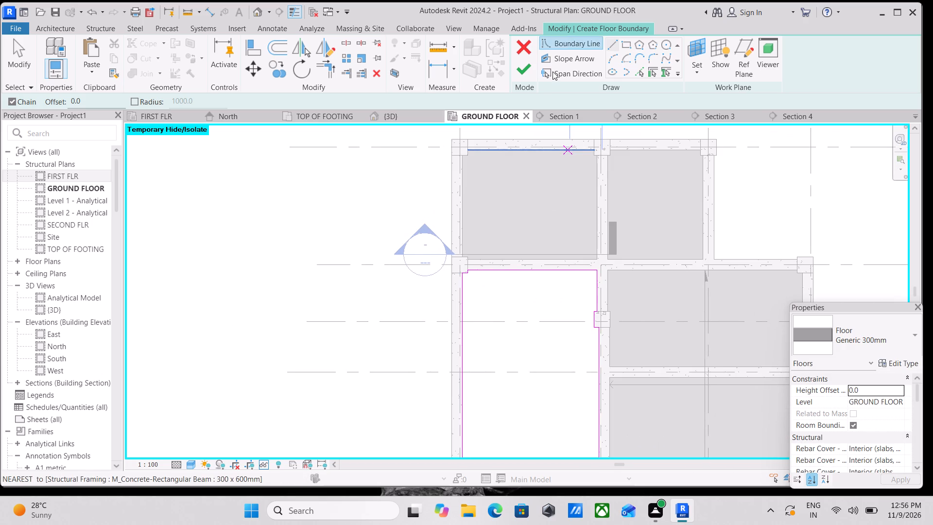
pyautogui.click(526, 71)
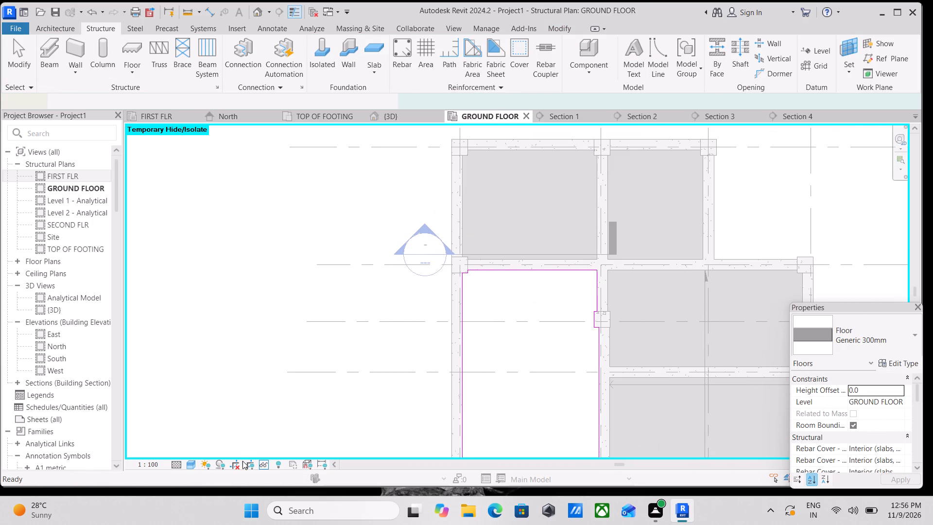
pyautogui.scroll(-3, 594, 237)
pyautogui.moveTo(594, 237); pyautogui.dragTo(630, 199, button='middle')
pyautogui.press('Escape')
pyautogui.scroll(2, 611, 262)
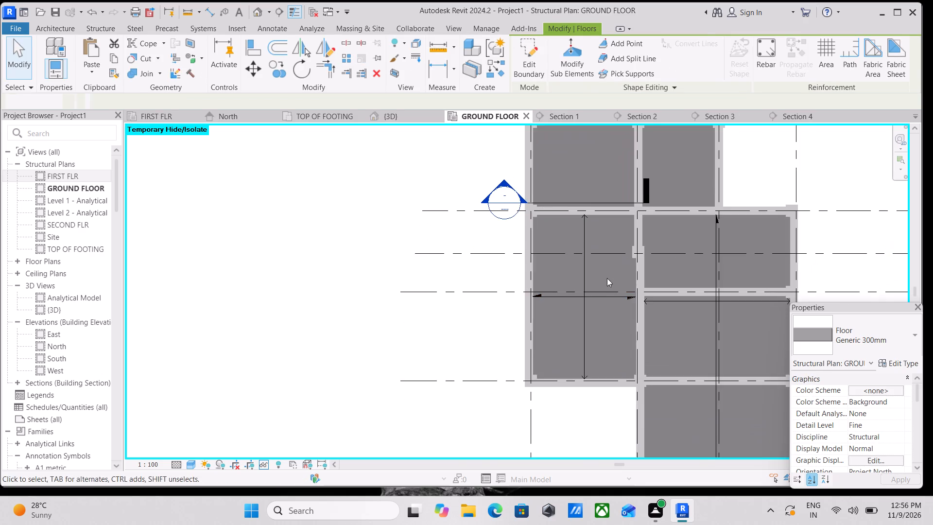
# Delete the Section 5 view that crosses the northwest bay just north of grid B.
pyautogui.moveTo(579, 246); pyautogui.dragTo(600, 320, button='middle')
pyautogui.scroll(1, 600, 320)
pyautogui.scroll(2, 586, 271)
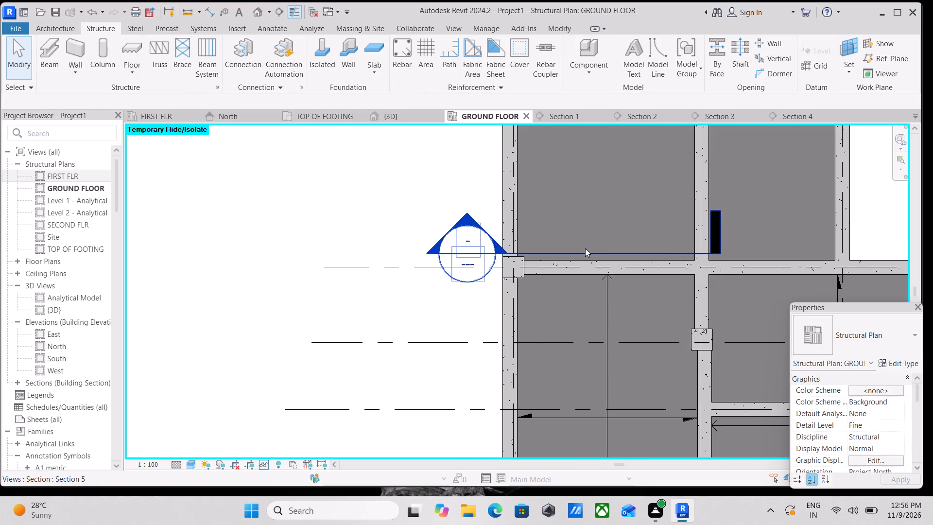
pyautogui.click(585, 248)
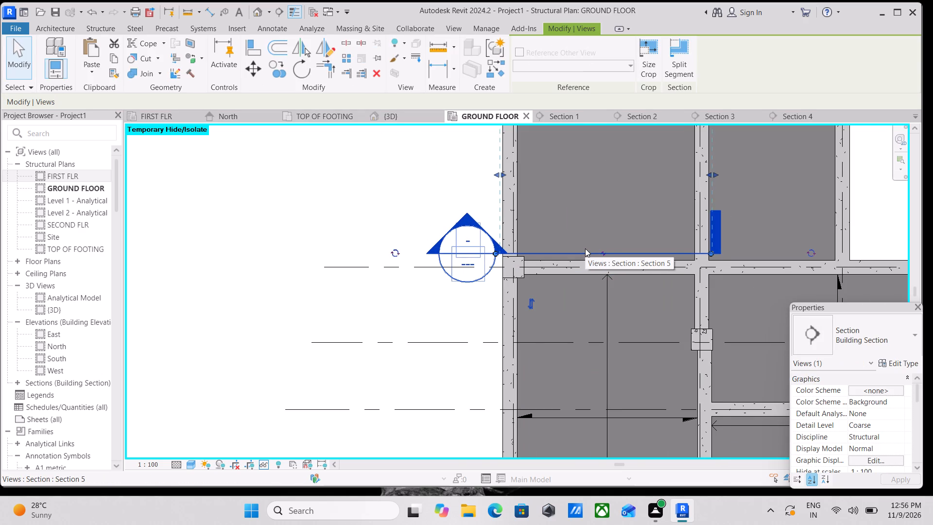
pyautogui.rightClick(585, 248)
pyautogui.click(621, 337)
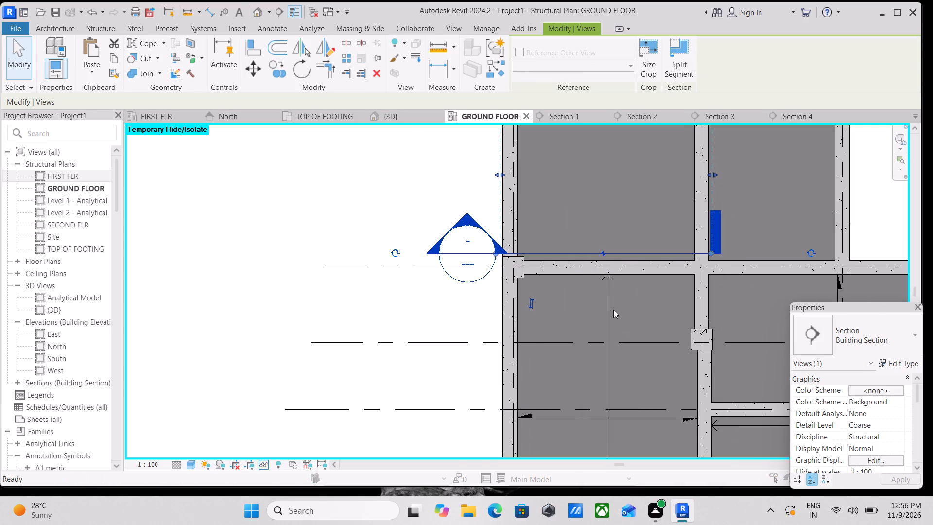
pyautogui.scroll(-3, 609, 308)
pyautogui.click(520, 289)
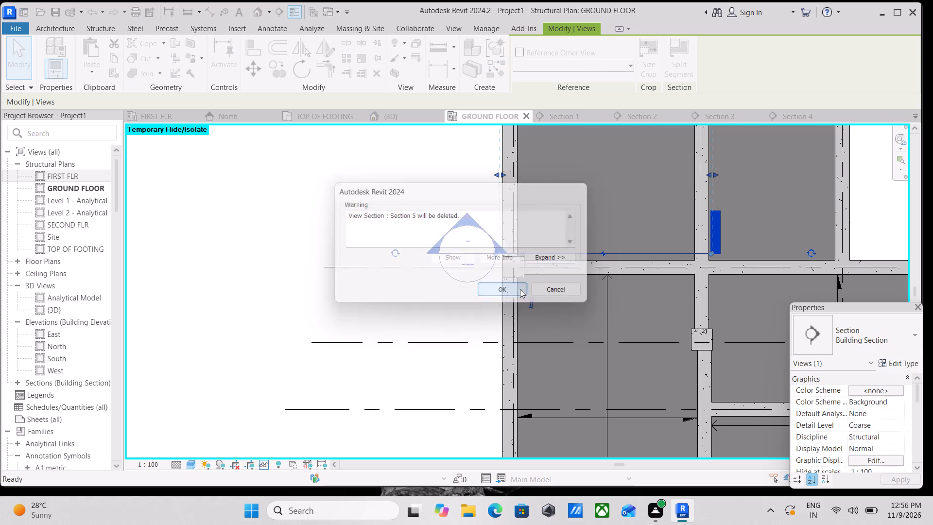
# In the FIRST FLR structural plan, select all rebar instances matching a beam stirrup and temporarily hide them.
pyautogui.scroll(-3, 524, 287)
pyautogui.scroll(-3, 652, 240)
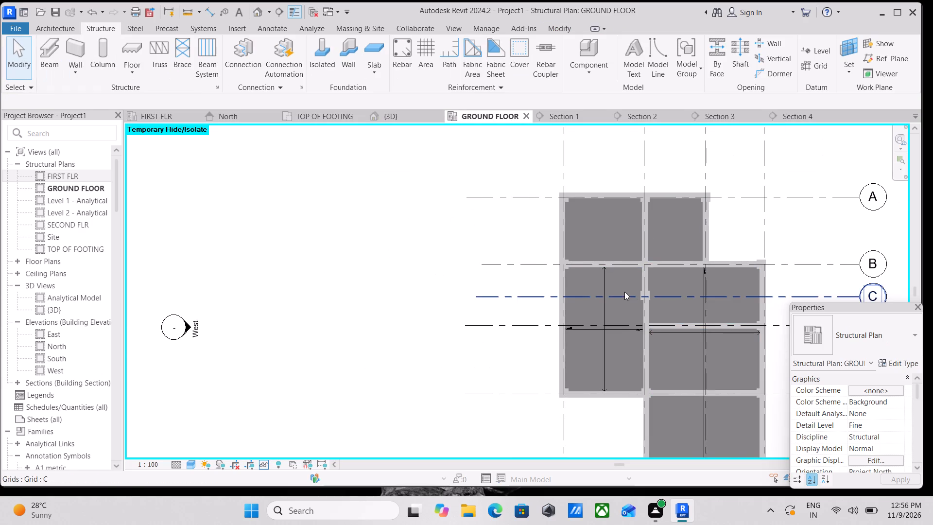
pyautogui.moveTo(624, 292); pyautogui.dragTo(635, 250, button='middle')
pyautogui.scroll(-1, 643, 258)
pyautogui.moveTo(643, 258); pyautogui.dragTo(635, 277, button='middle')
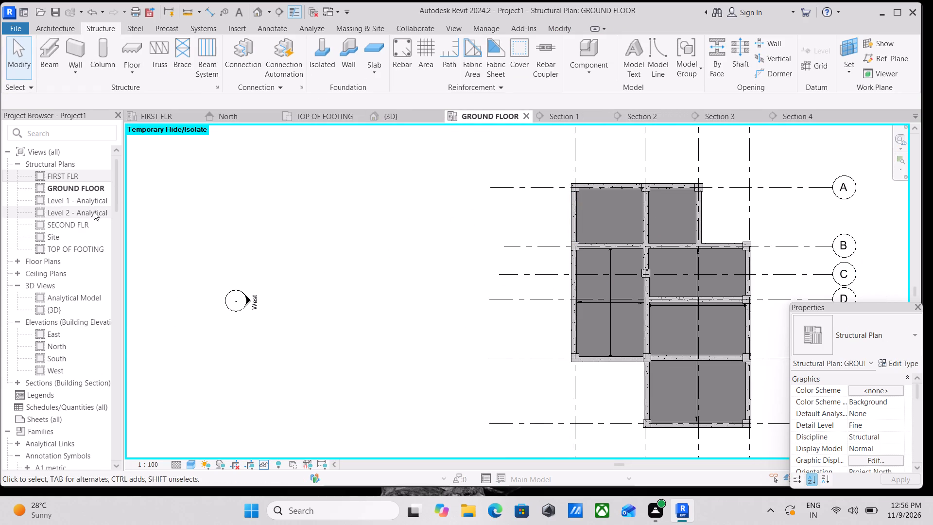
pyautogui.doubleClick(73, 179)
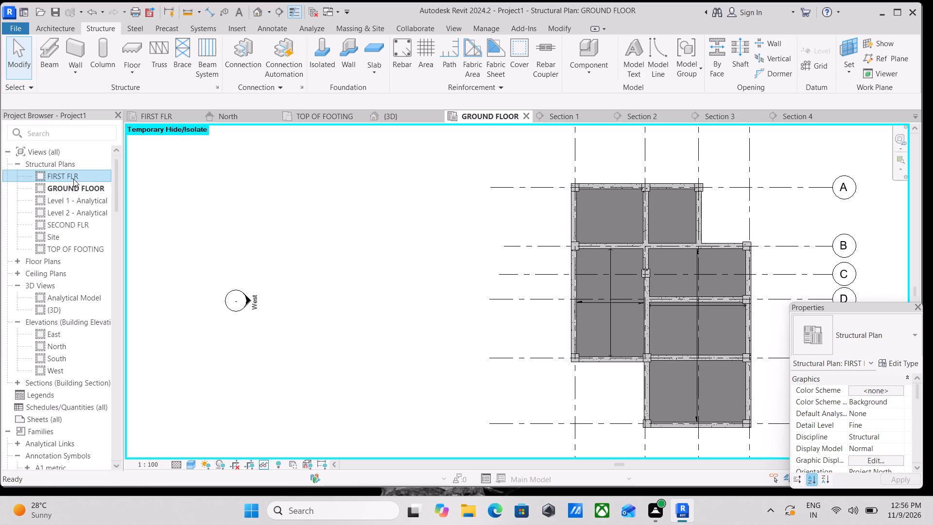
pyautogui.scroll(-2, 642, 331)
pyautogui.moveTo(650, 331); pyautogui.dragTo(668, 246, button='middle')
pyautogui.scroll(-1, 679, 314)
pyautogui.moveTo(679, 314); pyautogui.dragTo(674, 293, button='middle')
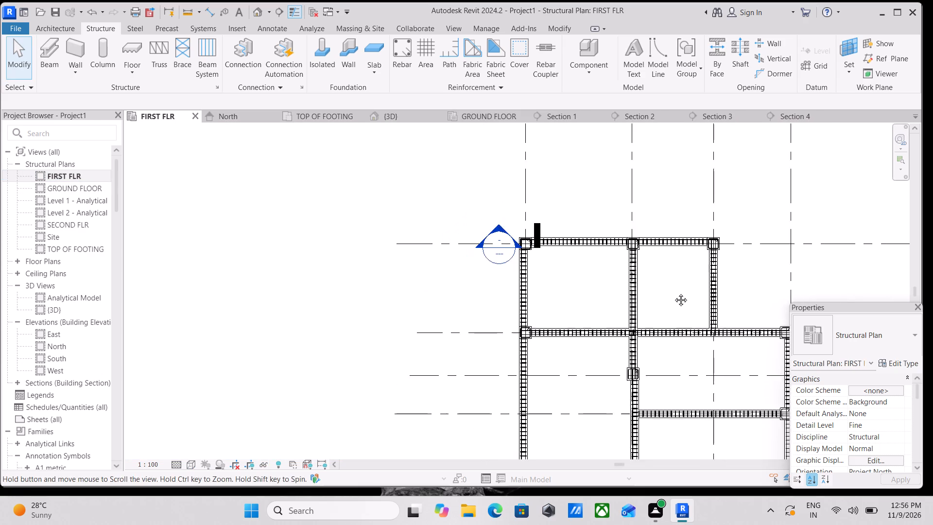
pyautogui.moveTo(674, 293); pyautogui.dragTo(668, 254, button='middle')
pyautogui.scroll(8, 518, 338)
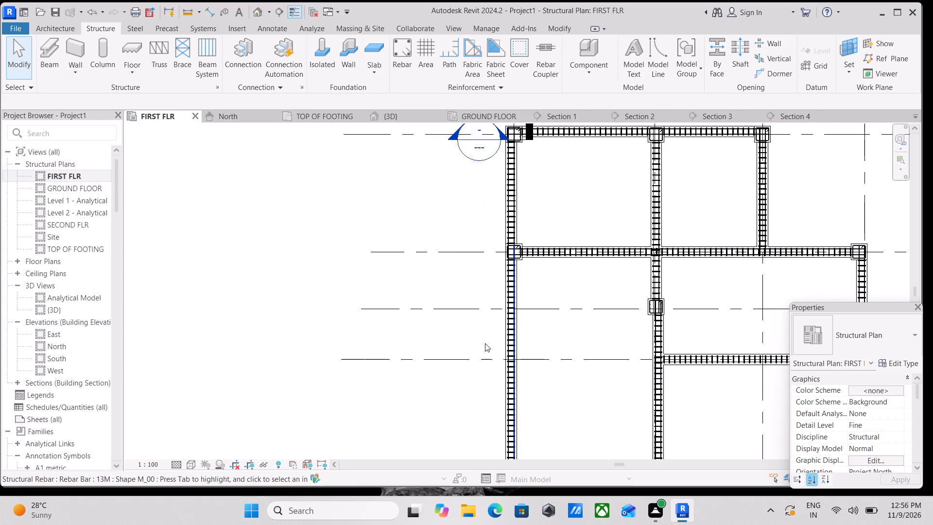
pyautogui.scroll(5, 485, 343)
pyautogui.click(577, 337)
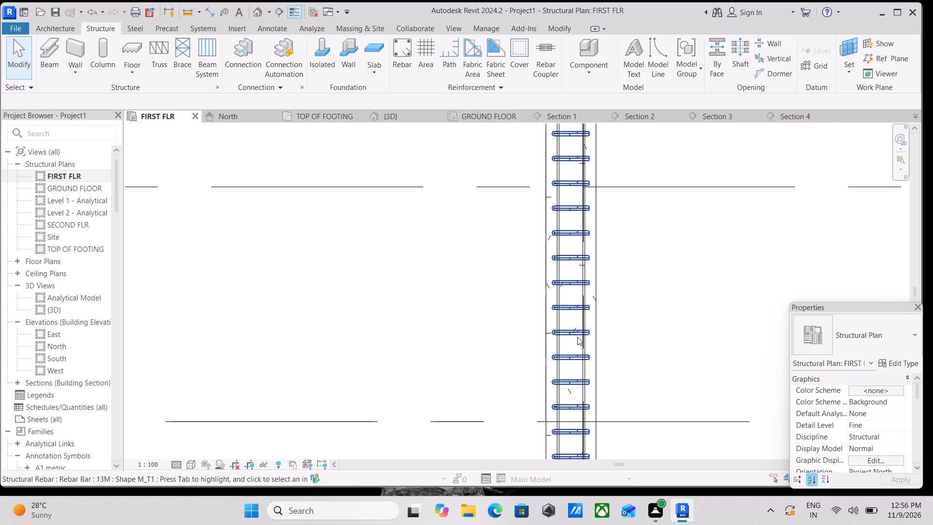
pyautogui.write('SA')
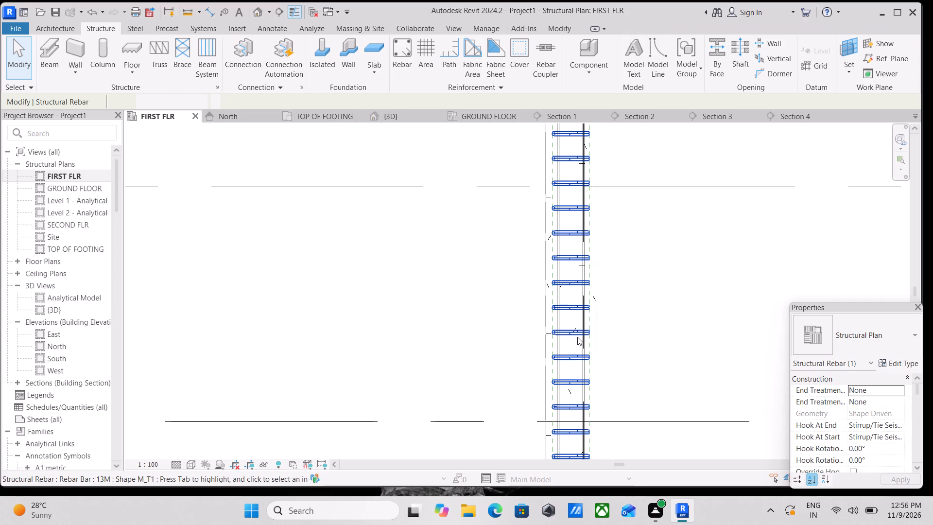
pyautogui.scroll(-9, 577, 337)
pyautogui.scroll(-3, 648, 342)
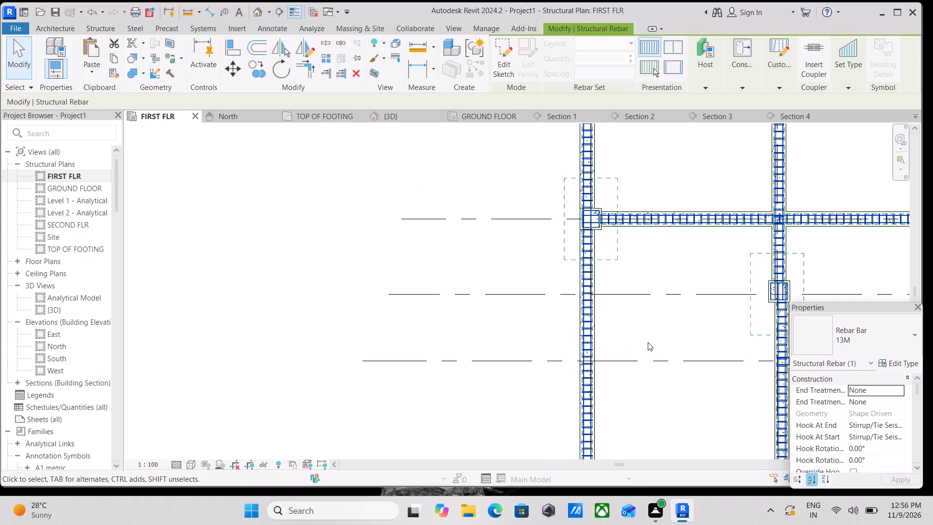
pyautogui.moveTo(648, 342); pyautogui.dragTo(602, 385, button='middle')
pyautogui.scroll(3, 675, 356)
pyautogui.moveTo(693, 317); pyautogui.dragTo(648, 383, button='middle')
pyautogui.scroll(3, 614, 363)
pyautogui.write('HH')
# Set the FIRST FLR plan's visual style to Shaded.
pyautogui.scroll(-7, 475, 325)
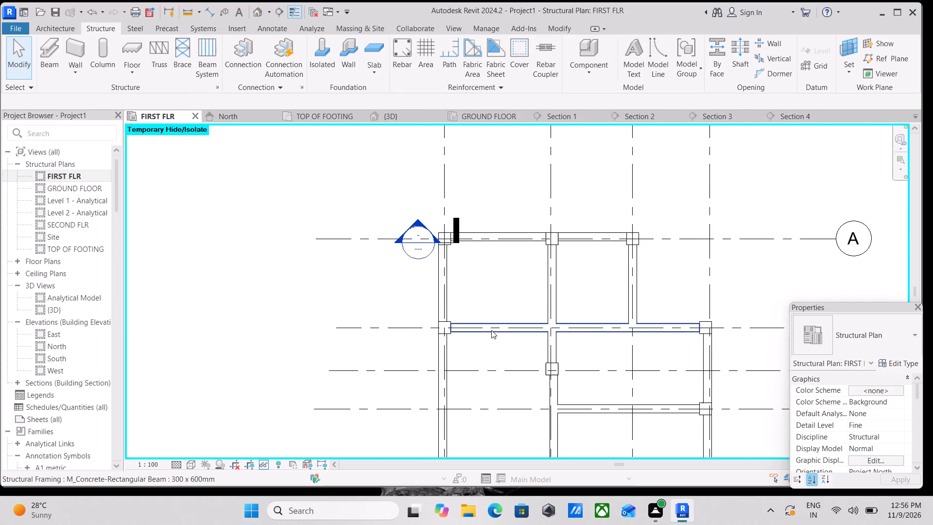
pyautogui.moveTo(491, 330); pyautogui.dragTo(539, 315, button='middle')
pyautogui.click(192, 463)
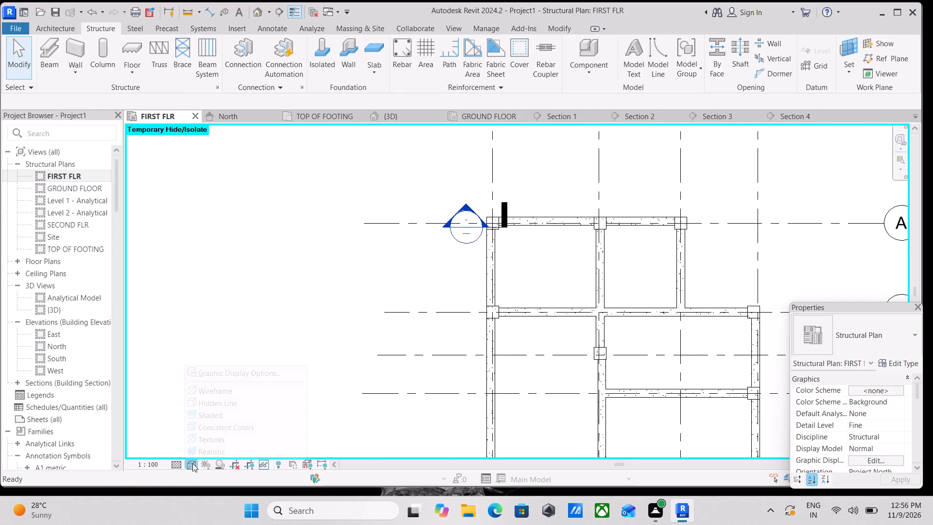
pyautogui.click(207, 414)
pyautogui.scroll(-2, 567, 342)
pyautogui.moveTo(567, 342); pyautogui.dragTo(577, 333, button='middle')
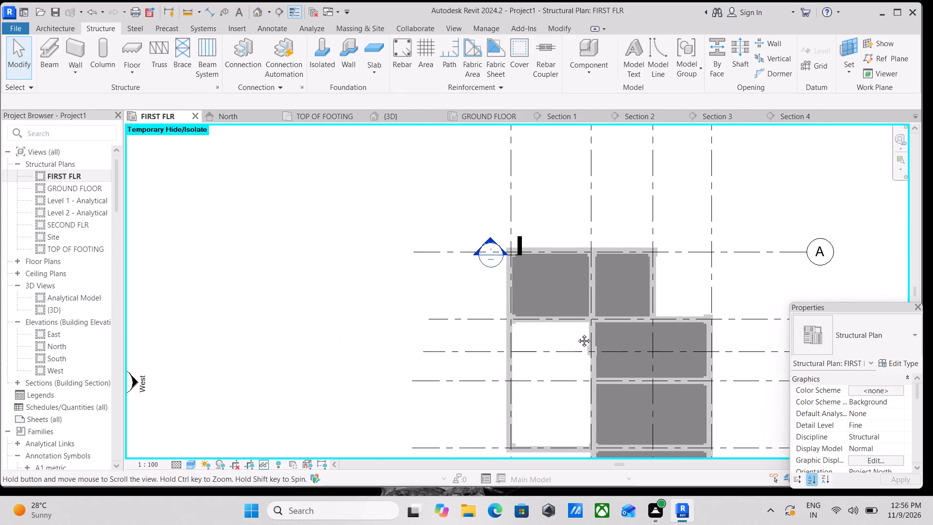
pyautogui.moveTo(577, 333); pyautogui.dragTo(618, 298, button='middle')
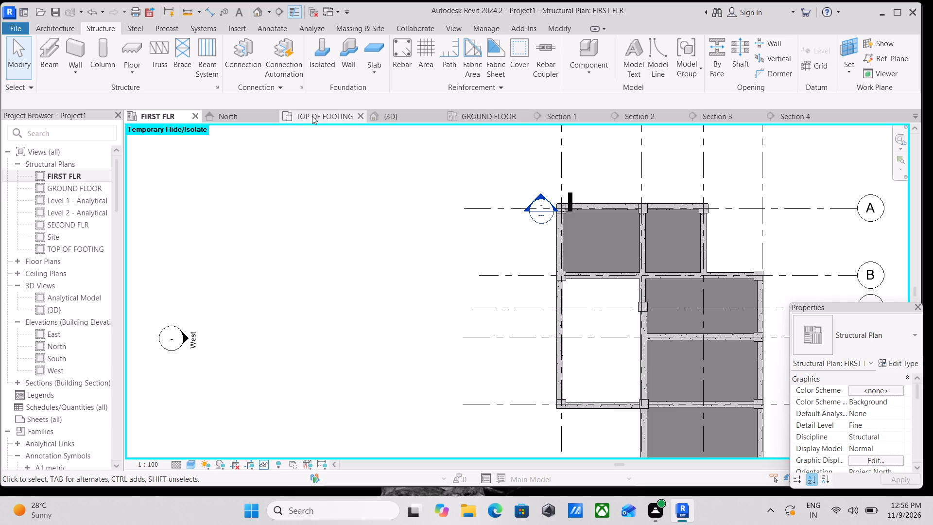
# In the 3D view, copy the ground-floor west bay slab between grids B and E and paste it aligned to level FIRST FLR.
pyautogui.click(396, 117)
pyautogui.scroll(-1, 568, 320)
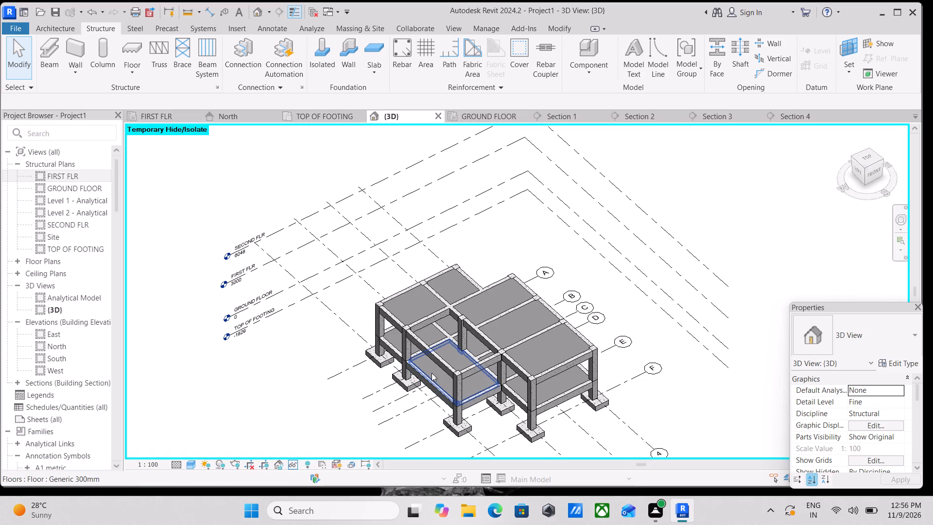
pyautogui.click(432, 373)
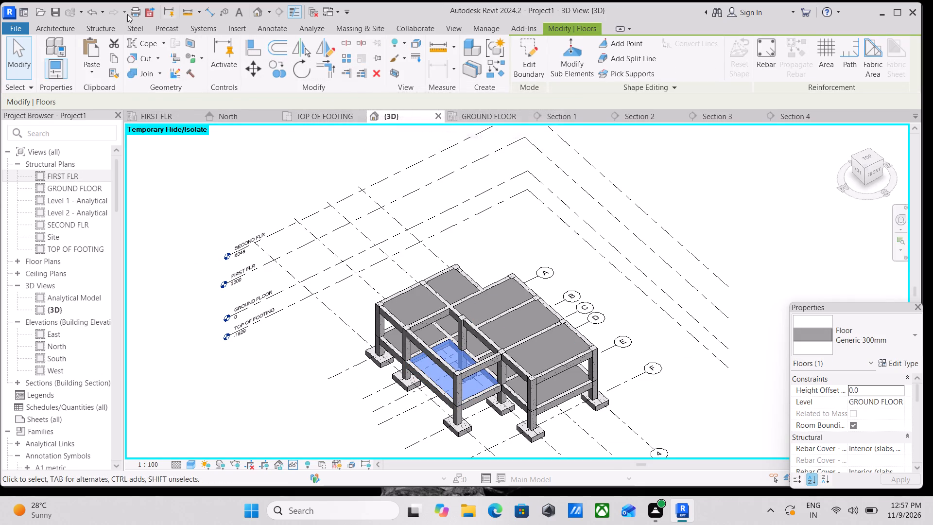
pyautogui.click(114, 61)
pyautogui.click(92, 71)
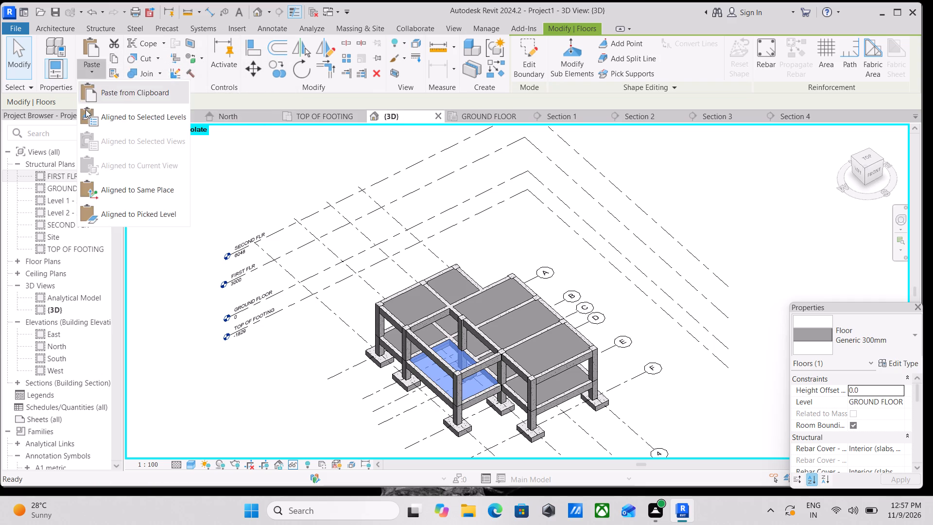
pyautogui.click(111, 122)
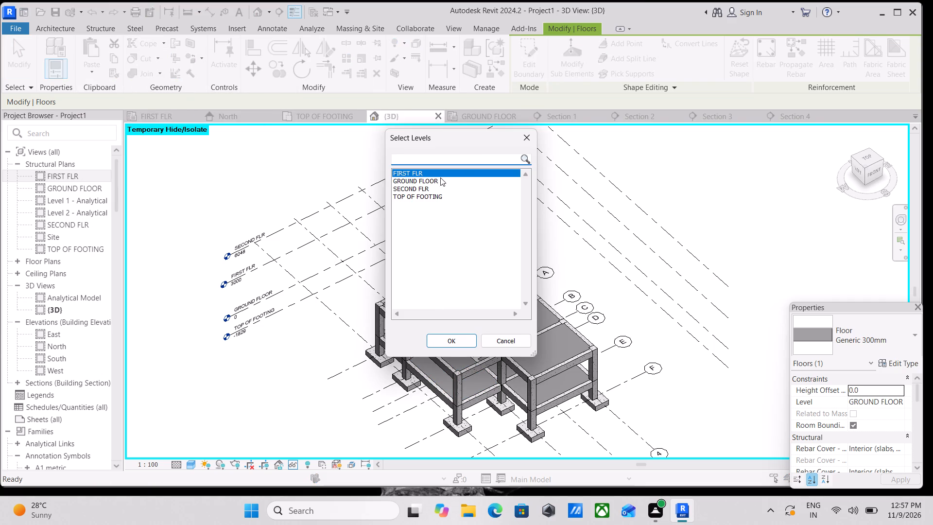
pyautogui.click(449, 345)
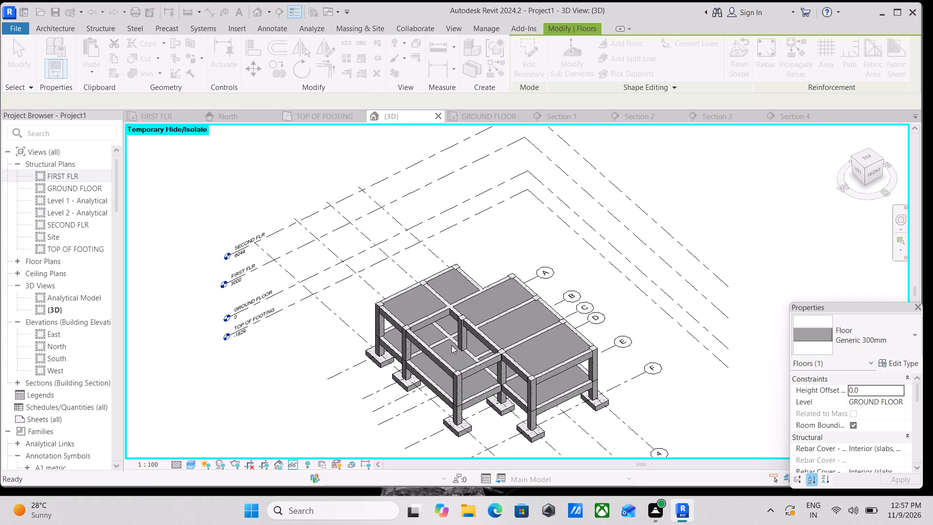
pyautogui.scroll(3, 462, 372)
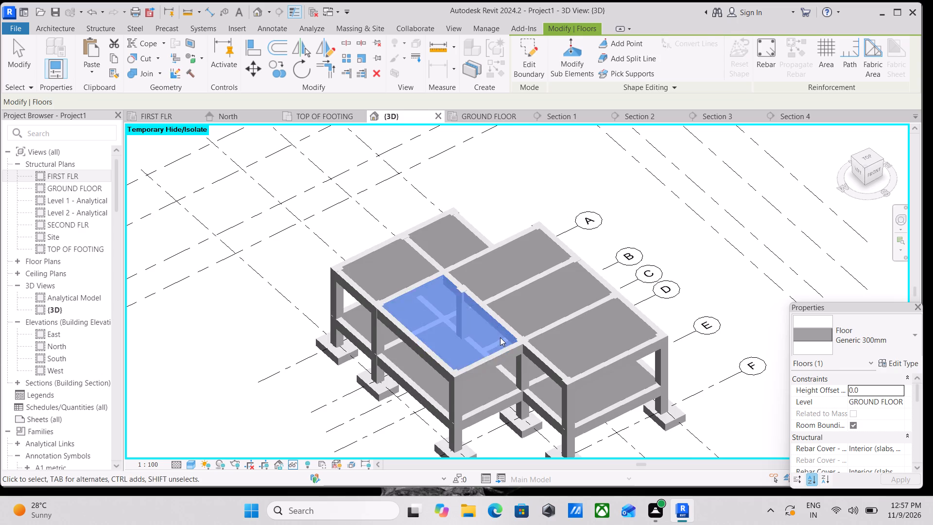
pyautogui.press('Escape')
# Examine the first-floor slab layout in the 3D view, the FIRST FLR plan and the top view for complete bay coverage.
pyautogui.scroll(4, 499, 336)
pyautogui.scroll(1, 464, 243)
pyautogui.moveTo(464, 243); pyautogui.dragTo(467, 287, button='middle')
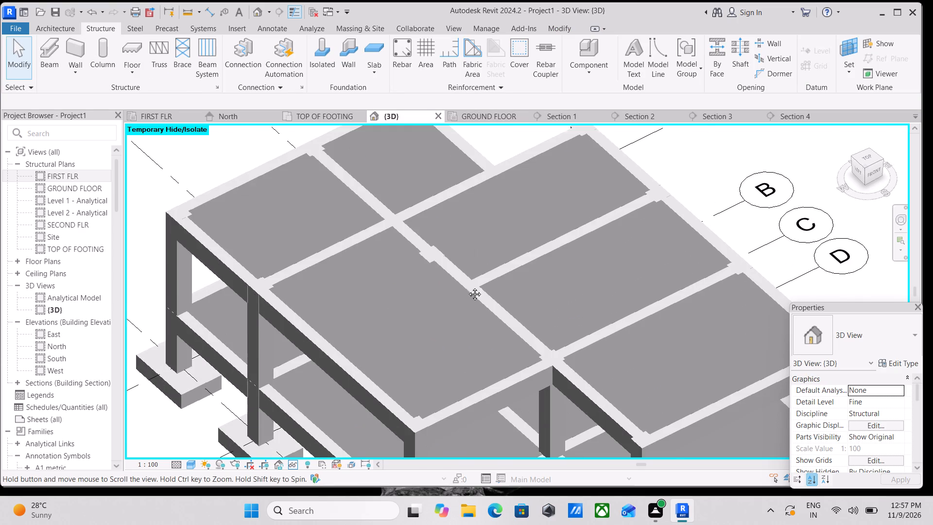
pyautogui.moveTo(467, 287); pyautogui.dragTo(467, 288, button='middle')
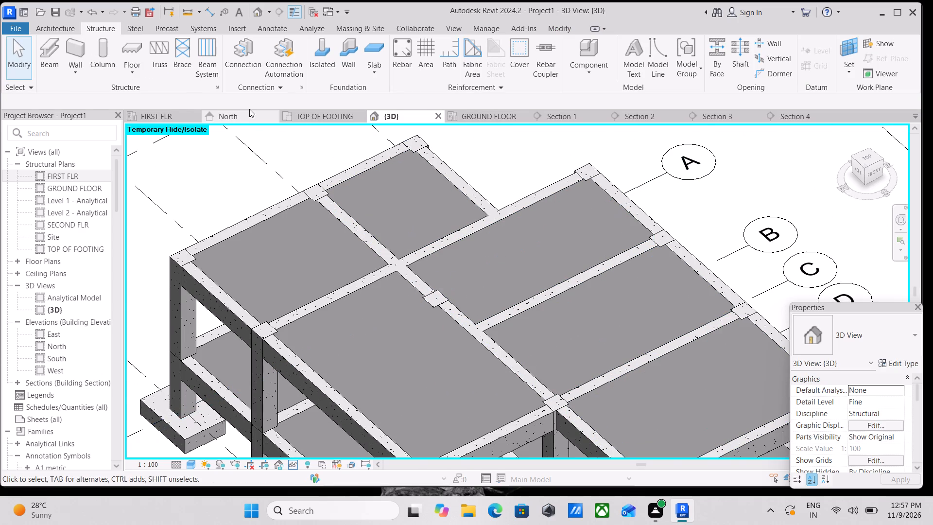
pyautogui.click(164, 114)
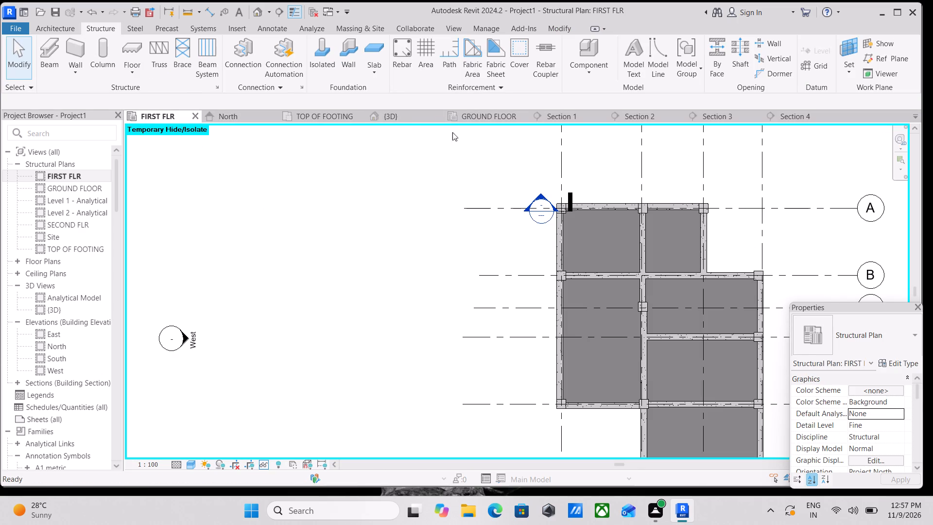
pyautogui.click(395, 119)
pyautogui.scroll(-1, 567, 251)
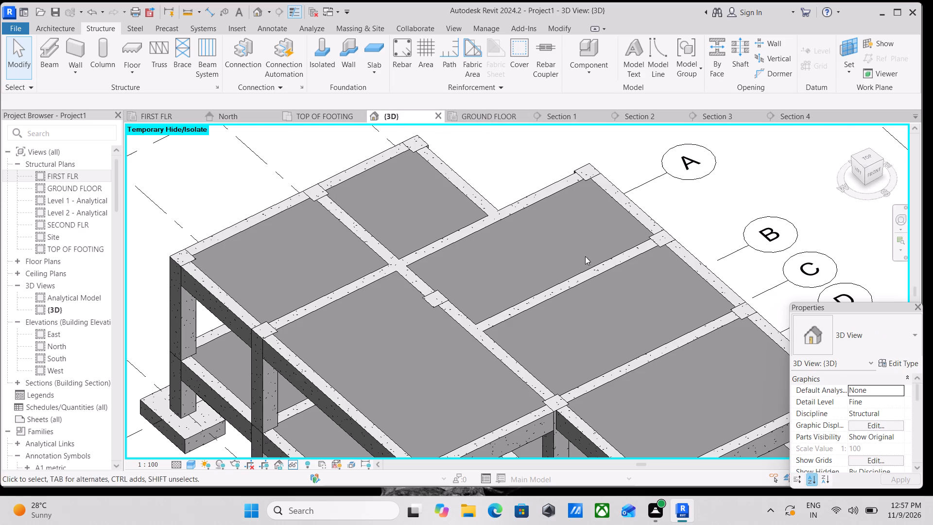
pyautogui.scroll(-1, 585, 256)
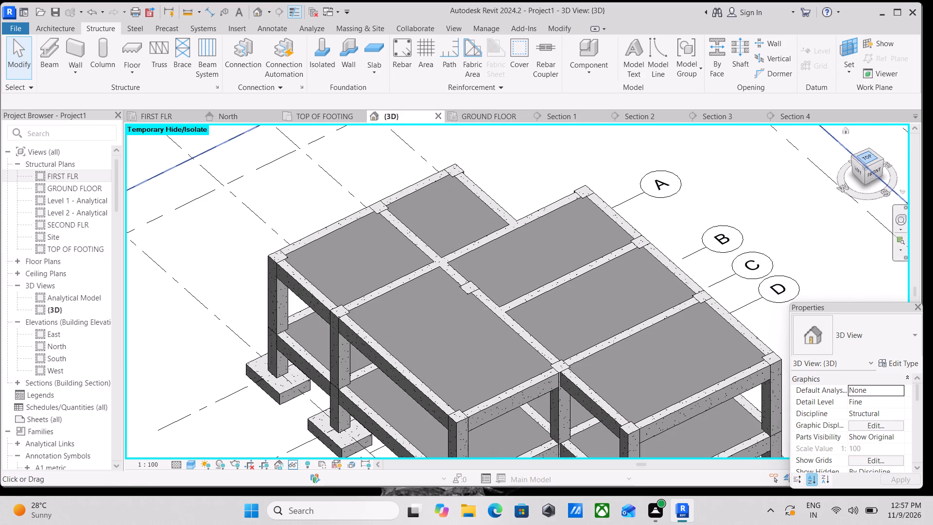
pyautogui.click(865, 158)
pyautogui.scroll(4, 554, 277)
pyautogui.press('Escape')
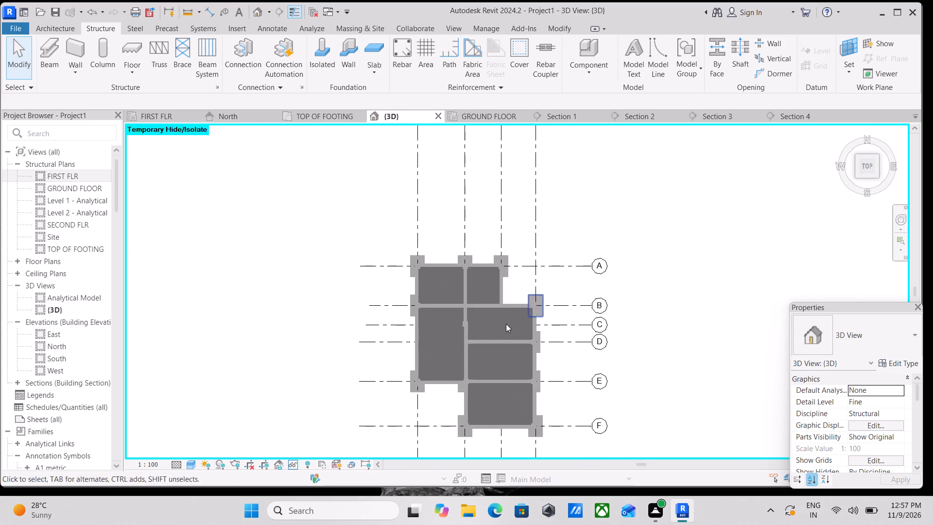
pyautogui.scroll(3, 491, 337)
pyautogui.scroll(1, 418, 338)
pyautogui.moveTo(418, 338); pyautogui.dragTo(617, 393, button='middle')
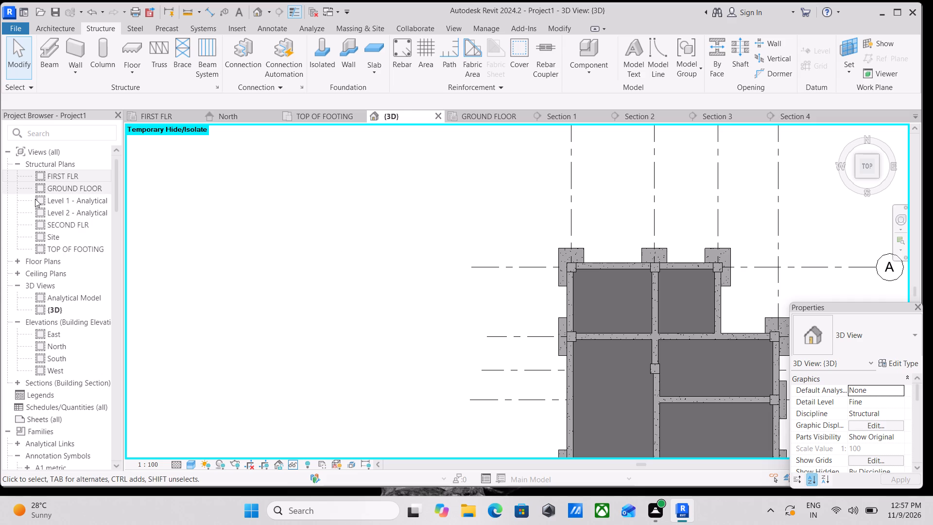
# In the FIRST FLR structural plan, draw a north-facing horizontal section line across the west bay, just north of grid E.
pyautogui.scroll(3, 35, 199)
pyautogui.doubleClick(63, 180)
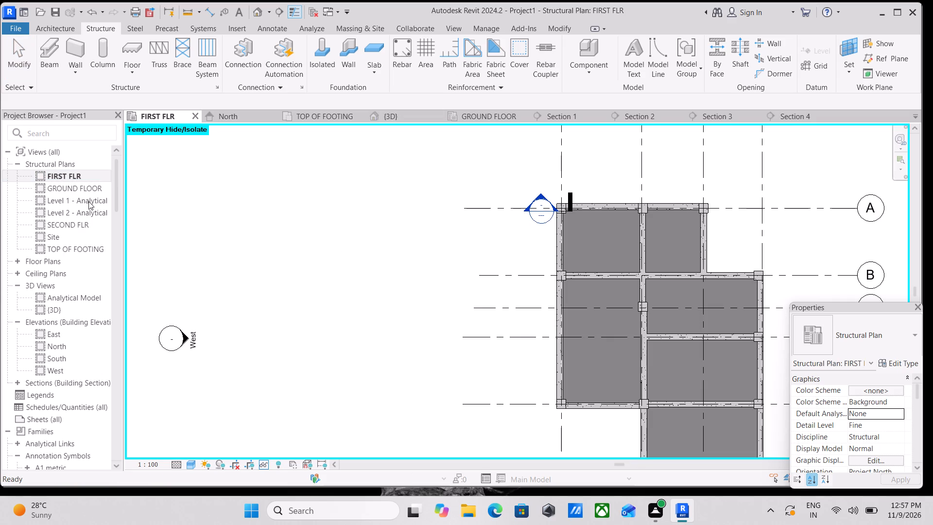
pyautogui.moveTo(793, 453); pyautogui.dragTo(671, 411, button='middle')
pyautogui.scroll(3, 563, 207)
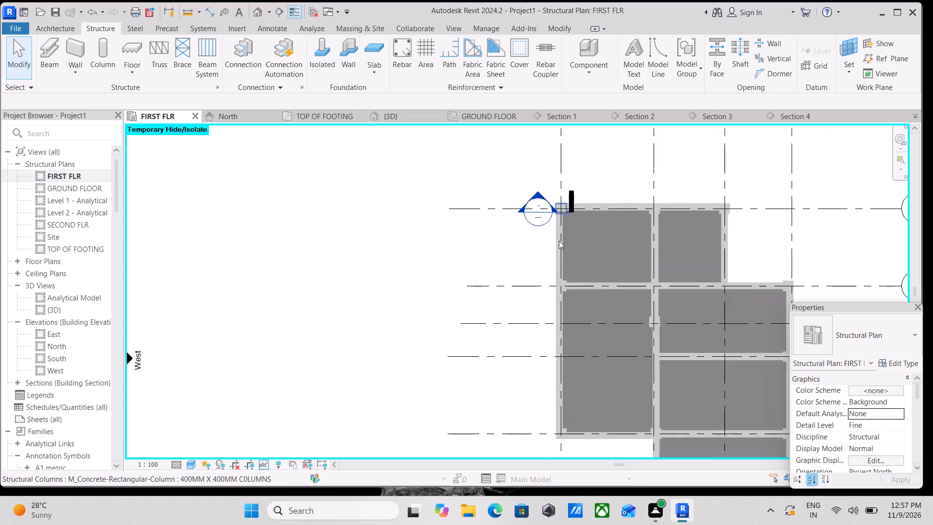
pyautogui.moveTo(552, 339); pyautogui.dragTo(564, 307, button='middle')
pyautogui.moveTo(560, 403); pyautogui.dragTo(560, 307, button='middle')
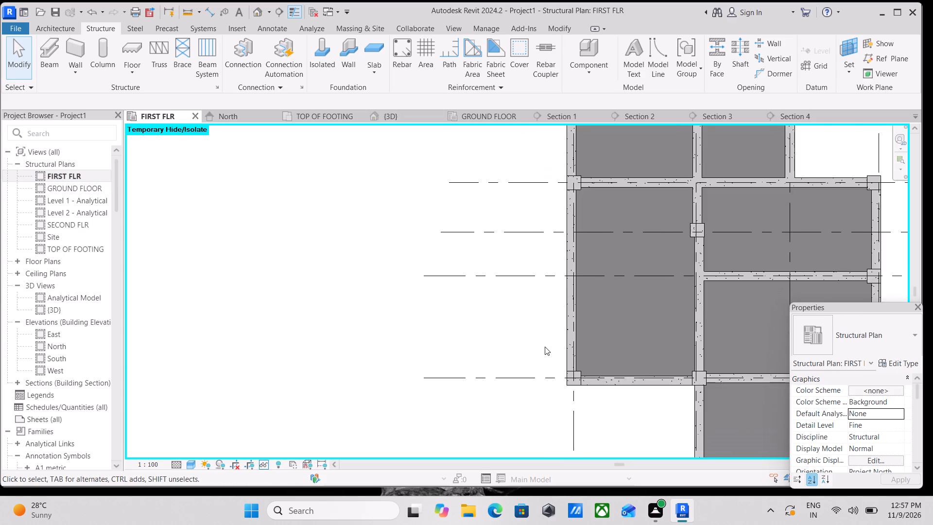
pyautogui.scroll(2, 545, 347)
pyautogui.moveTo(545, 347); pyautogui.dragTo(525, 365, button='middle')
pyautogui.scroll(-1, 525, 365)
pyautogui.moveTo(525, 365); pyautogui.dragTo(533, 391, button='middle')
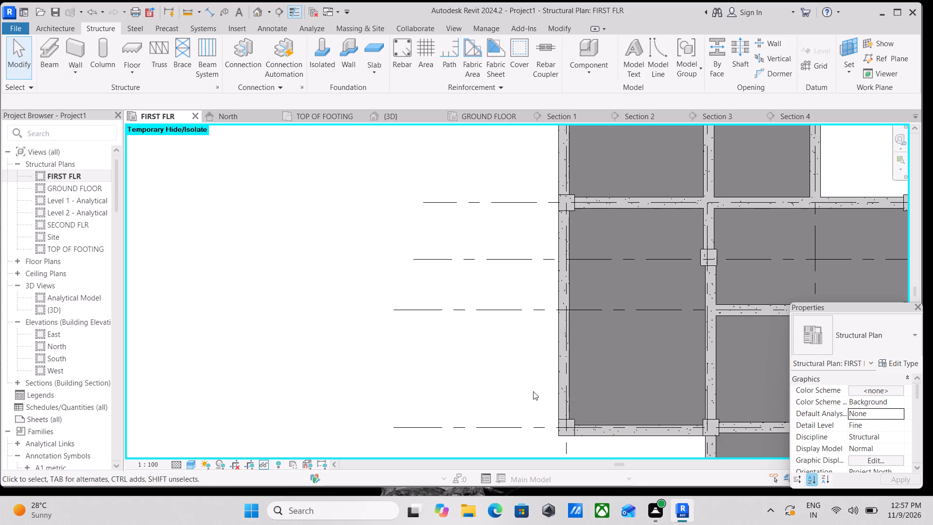
pyautogui.click(281, 9)
pyautogui.scroll(3, 536, 369)
pyautogui.moveTo(536, 370); pyautogui.dragTo(420, 358, button='middle')
pyautogui.click(413, 360)
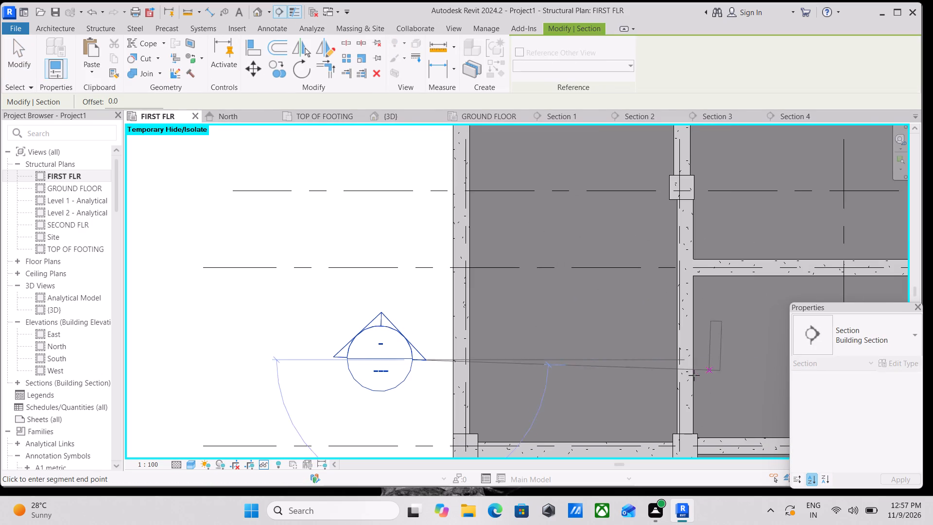
pyautogui.click(721, 356)
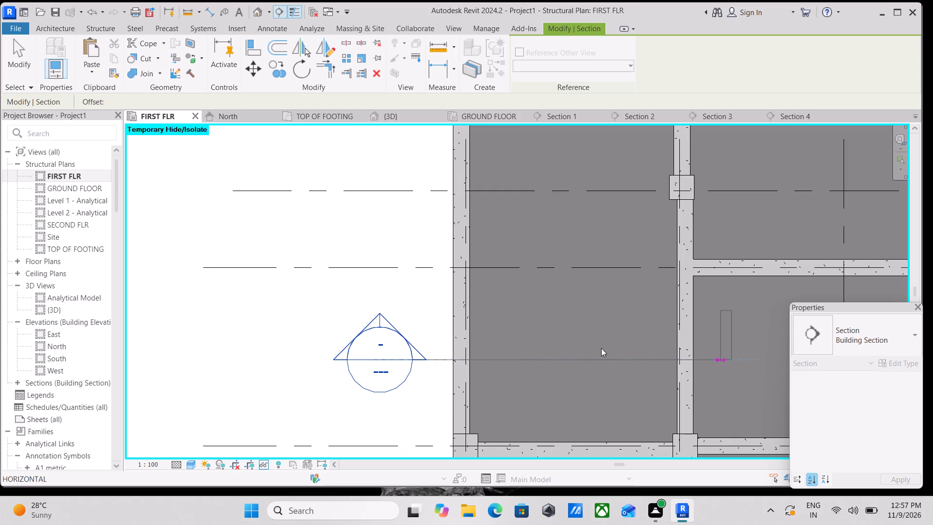
# Extend the new section's view depth northward to just past grid B.
pyautogui.scroll(-5, 600, 348)
pyautogui.moveTo(573, 328); pyautogui.dragTo(578, 425, button='middle')
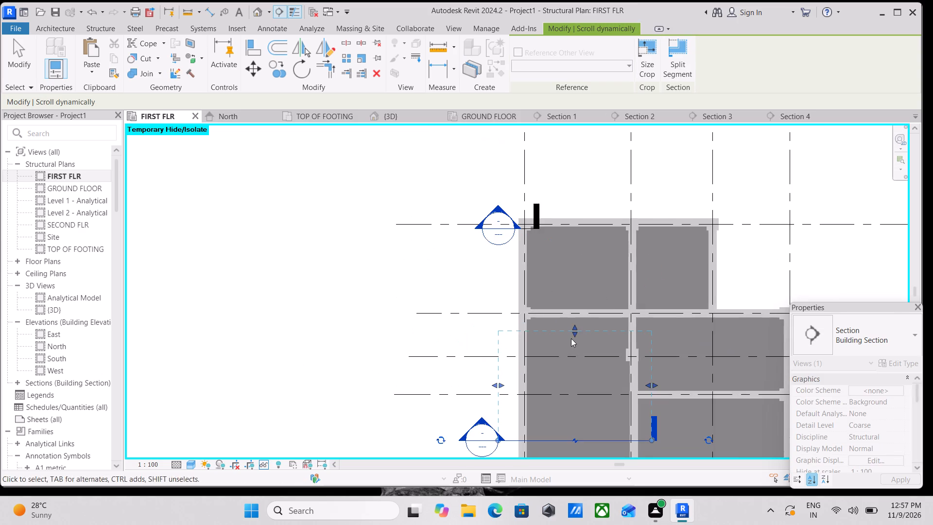
pyautogui.scroll(6, 567, 330)
pyautogui.moveTo(582, 327); pyautogui.dragTo(583, 256)
pyautogui.scroll(-2, 570, 333)
pyautogui.moveTo(570, 333); pyautogui.dragTo(591, 281, button='middle')
pyautogui.scroll(-1, 591, 281)
pyautogui.scroll(-2, 574, 322)
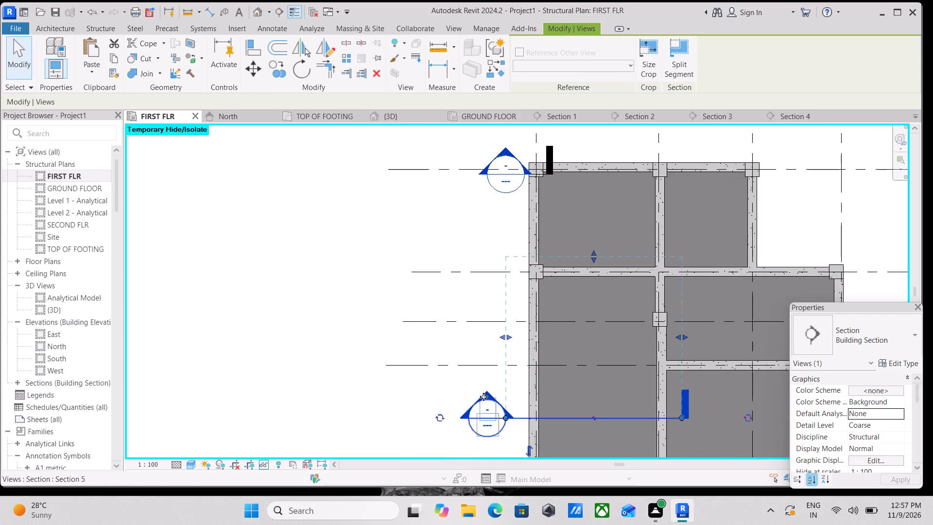
# Open the new section's view and extend its crop boundary downward to include the TOP OF FOOTING level.
pyautogui.rightClick(484, 397)
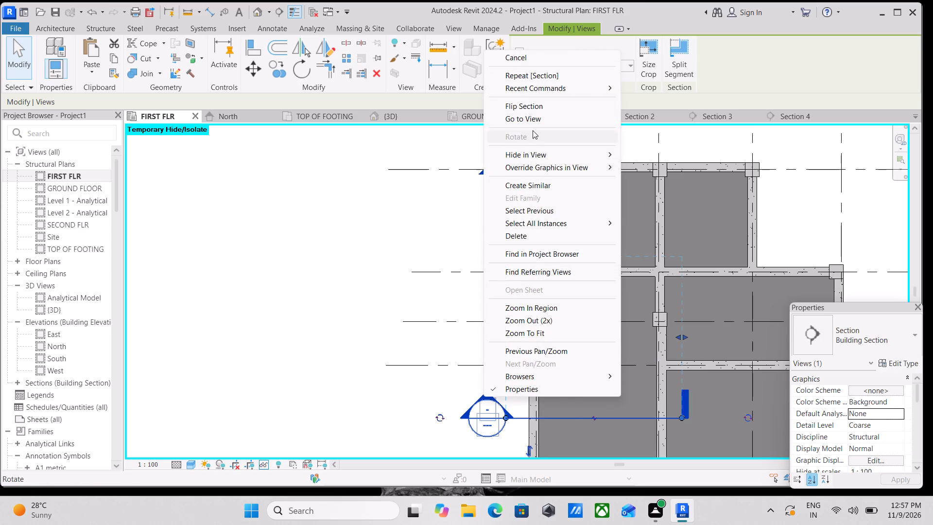
pyautogui.click(537, 119)
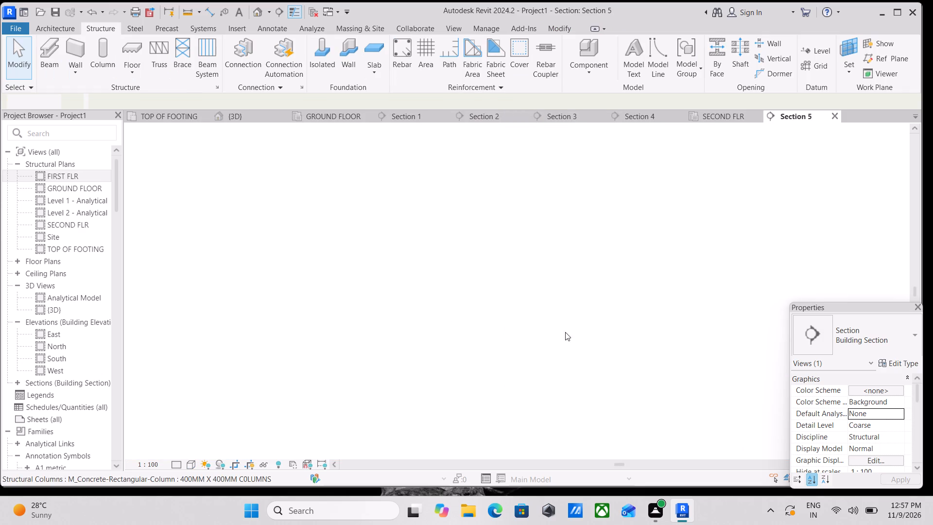
pyautogui.moveTo(558, 332); pyautogui.dragTo(579, 296, button='middle')
pyautogui.scroll(3, 546, 351)
pyautogui.moveTo(535, 388); pyautogui.dragTo(565, 383, button='middle')
pyautogui.click(562, 408)
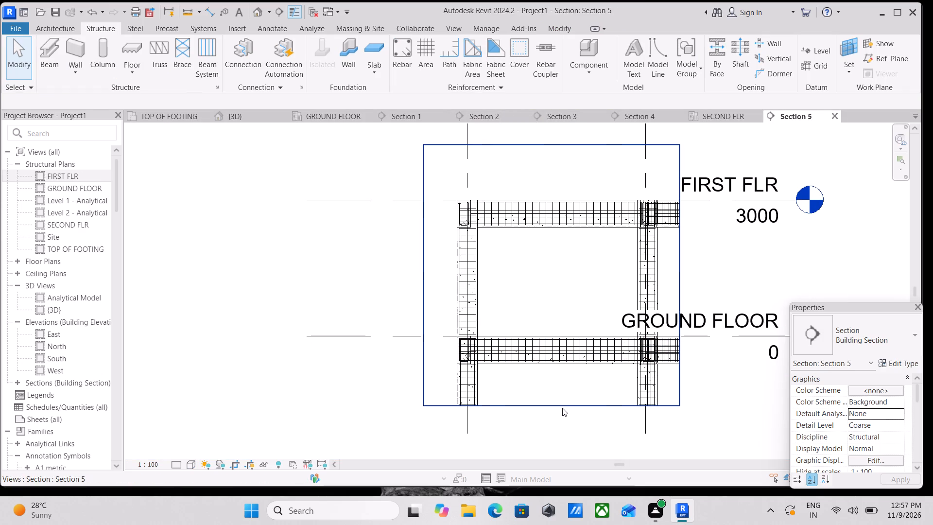
pyautogui.moveTo(550, 402); pyautogui.dragTo(550, 443)
pyautogui.moveTo(547, 279); pyautogui.dragTo(558, 331, button='middle')
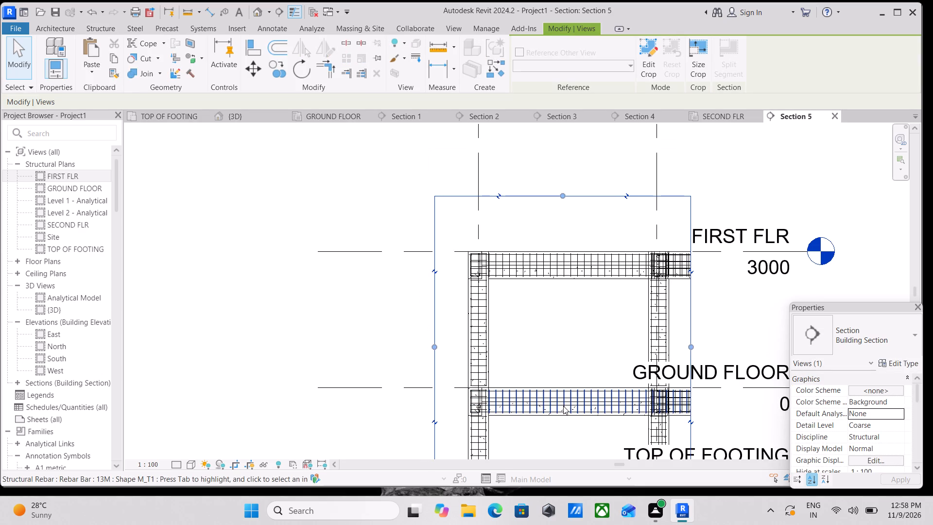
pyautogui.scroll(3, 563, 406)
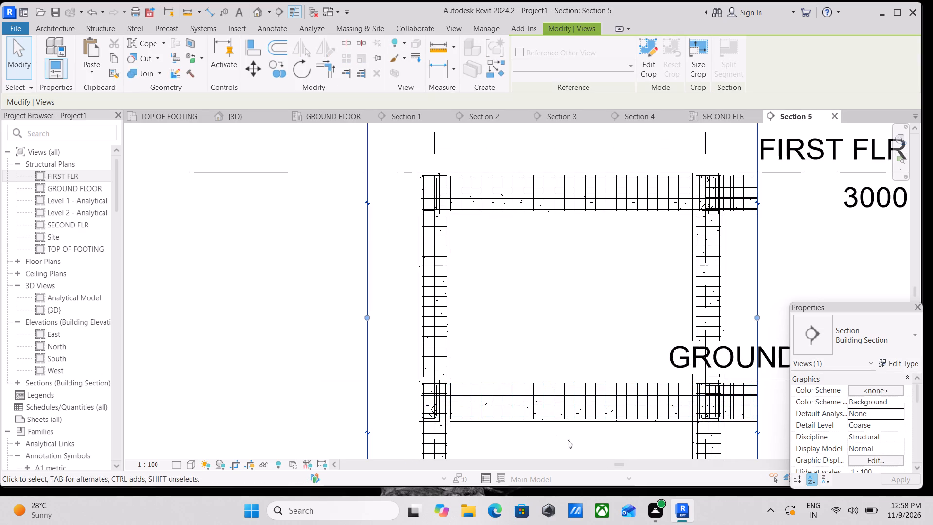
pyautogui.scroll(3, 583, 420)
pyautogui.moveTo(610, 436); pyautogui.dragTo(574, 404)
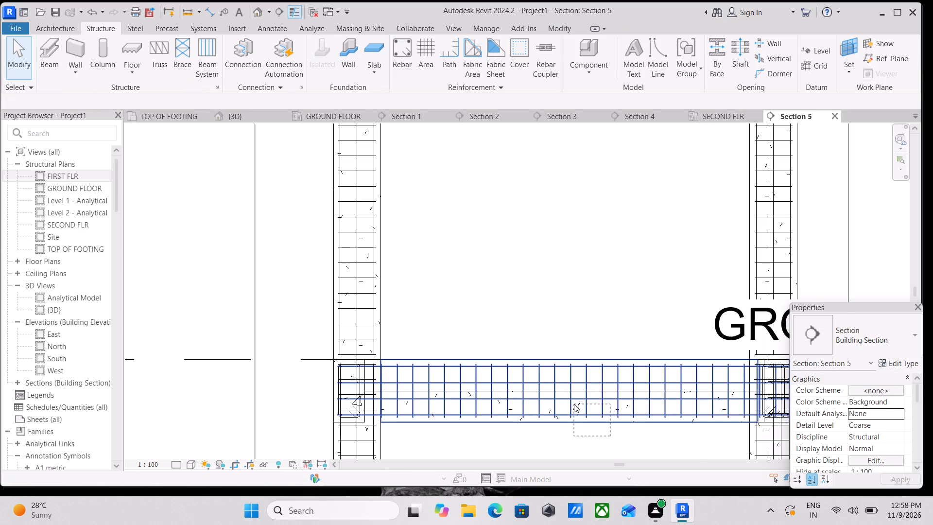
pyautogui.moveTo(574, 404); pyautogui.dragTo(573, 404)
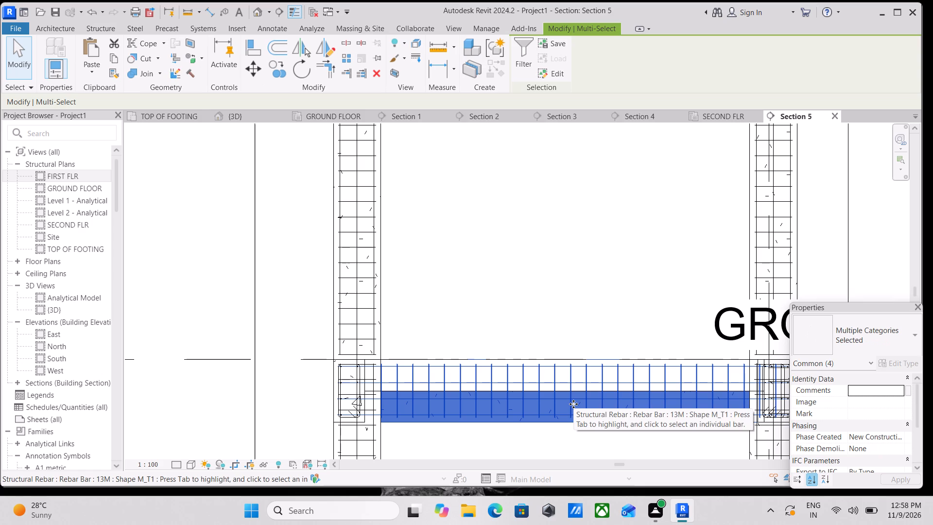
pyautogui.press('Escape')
# Select the elements at the ground-floor beam, filter to Levels, Structural Framing (Girder) and Structural Rebar without Floors, and temporarily hide them.
pyautogui.moveTo(597, 451); pyautogui.dragTo(544, 343)
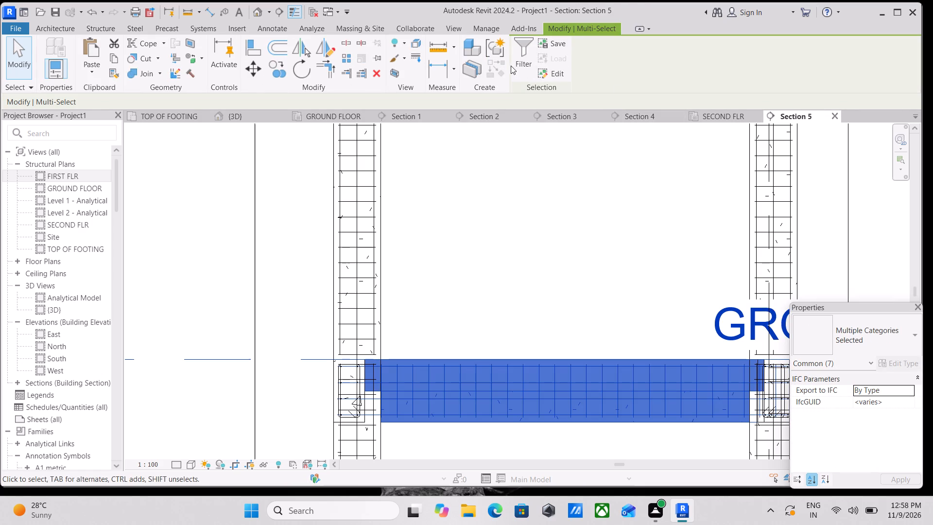
pyautogui.click(518, 57)
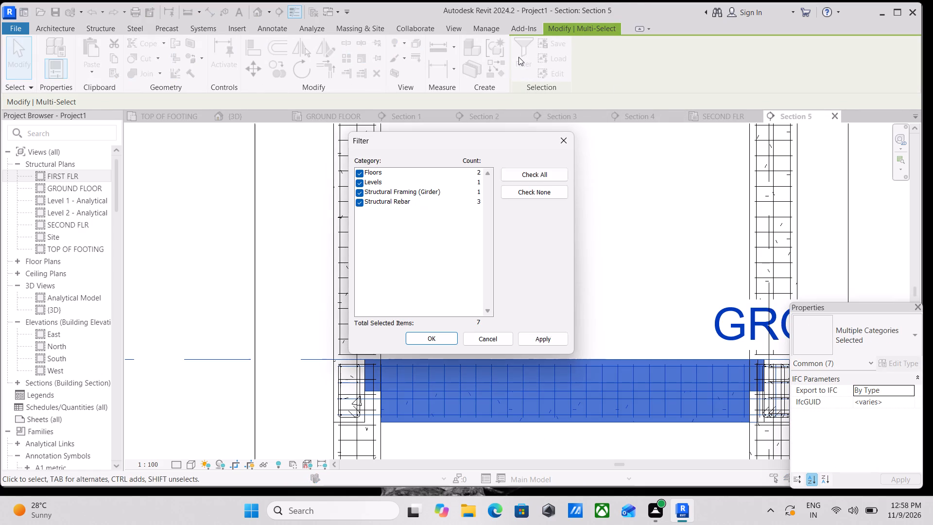
pyautogui.click(530, 190)
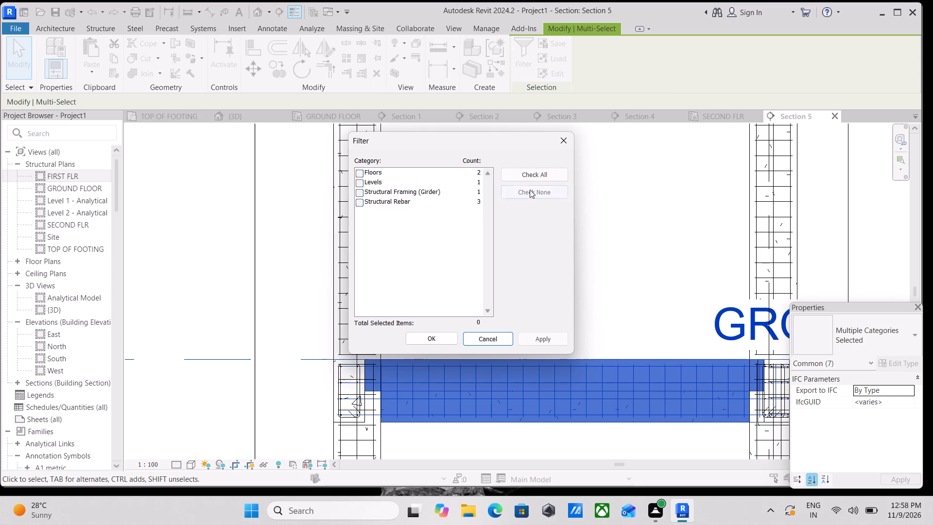
pyautogui.click(359, 174)
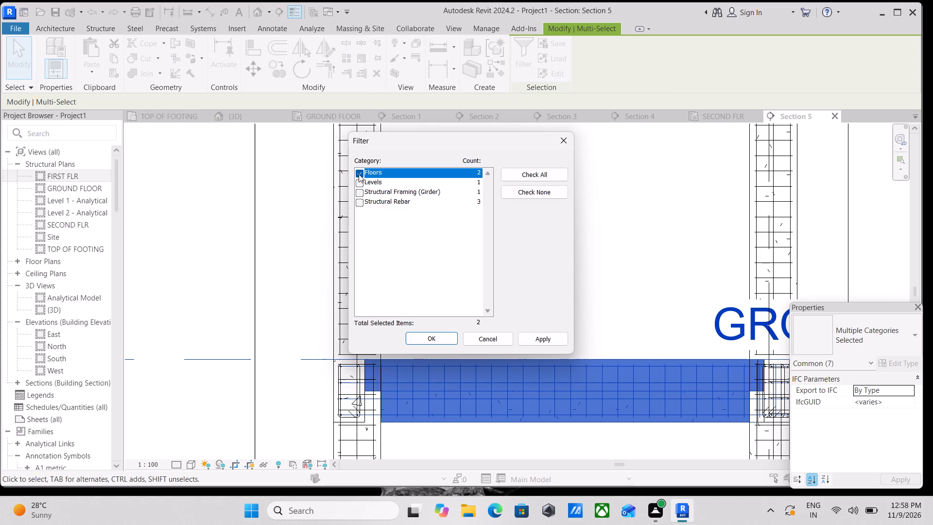
pyautogui.click(359, 174)
pyautogui.click(359, 183)
pyautogui.click(359, 191)
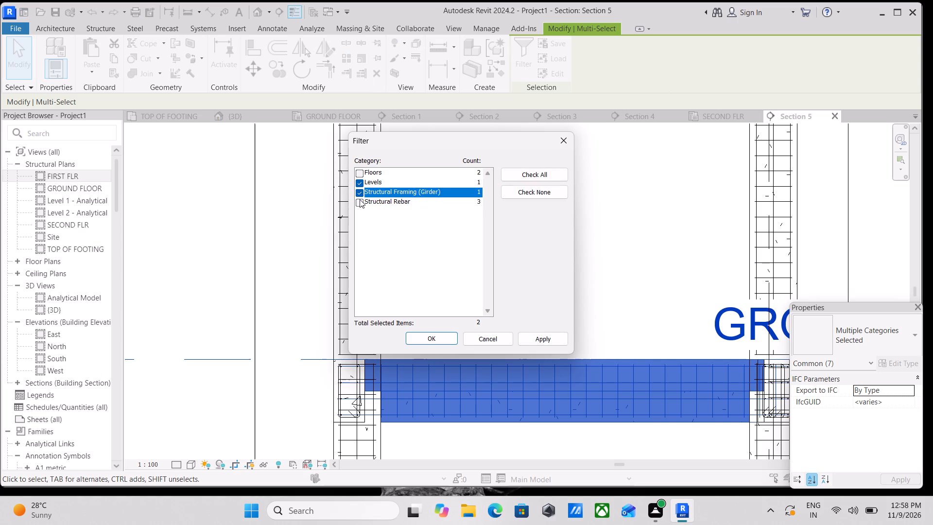
pyautogui.click(360, 199)
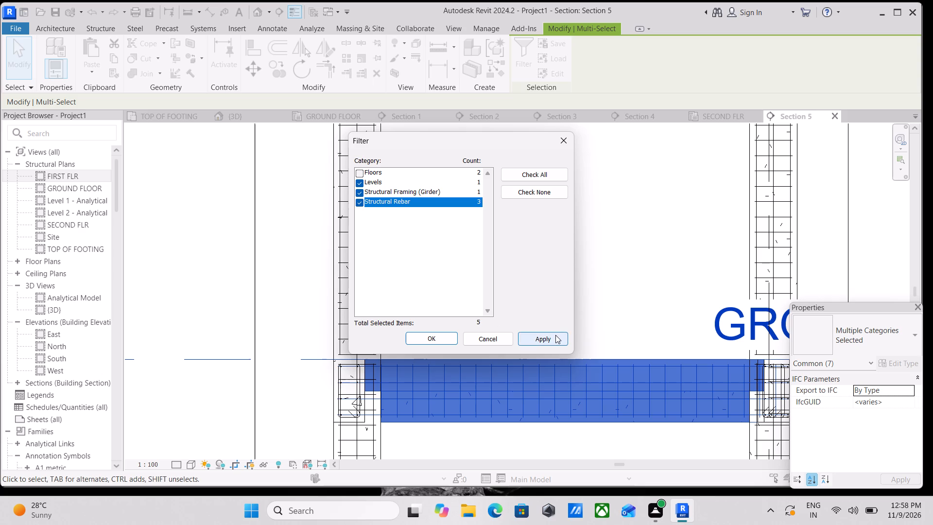
pyautogui.click(555, 335)
pyautogui.click(418, 336)
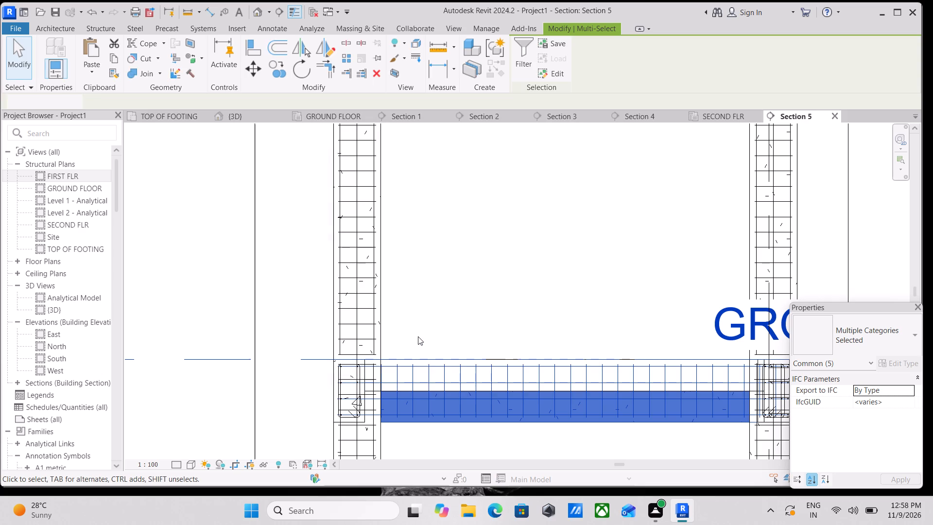
pyautogui.write('HH')
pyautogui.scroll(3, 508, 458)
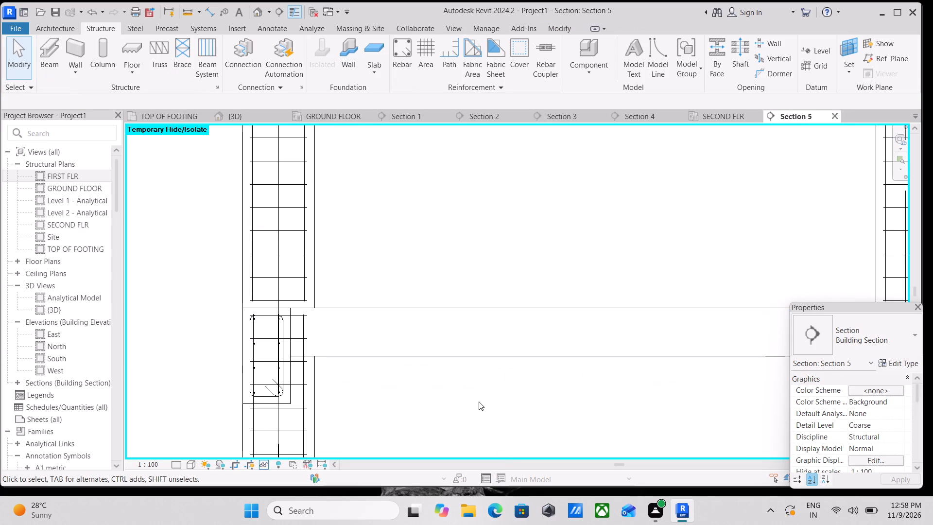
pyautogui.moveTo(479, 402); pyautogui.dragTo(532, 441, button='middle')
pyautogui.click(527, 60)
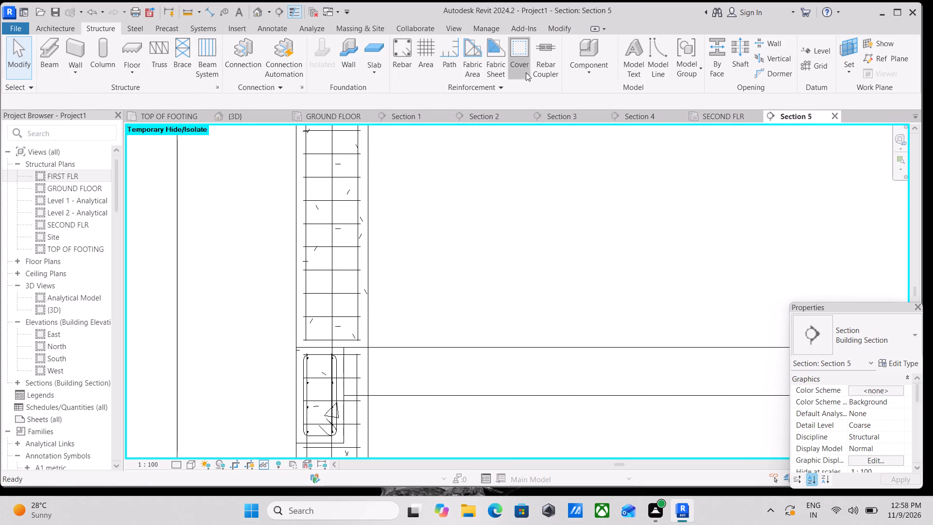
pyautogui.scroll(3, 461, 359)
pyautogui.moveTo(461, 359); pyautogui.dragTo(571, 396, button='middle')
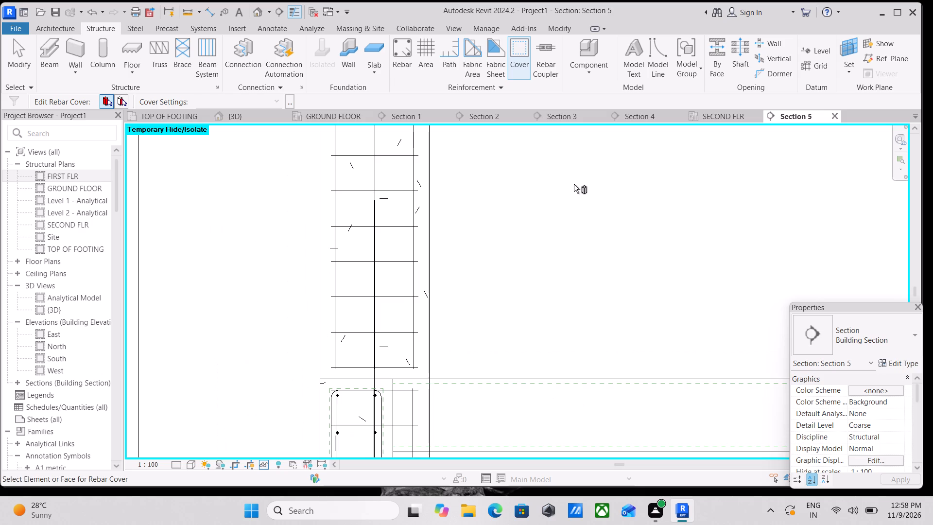
# With the ground-floor Generic 300mm slab as host, sketch a horizontal 13M rebar line about 405 mm long from the slab's west end.
pyautogui.click(401, 49)
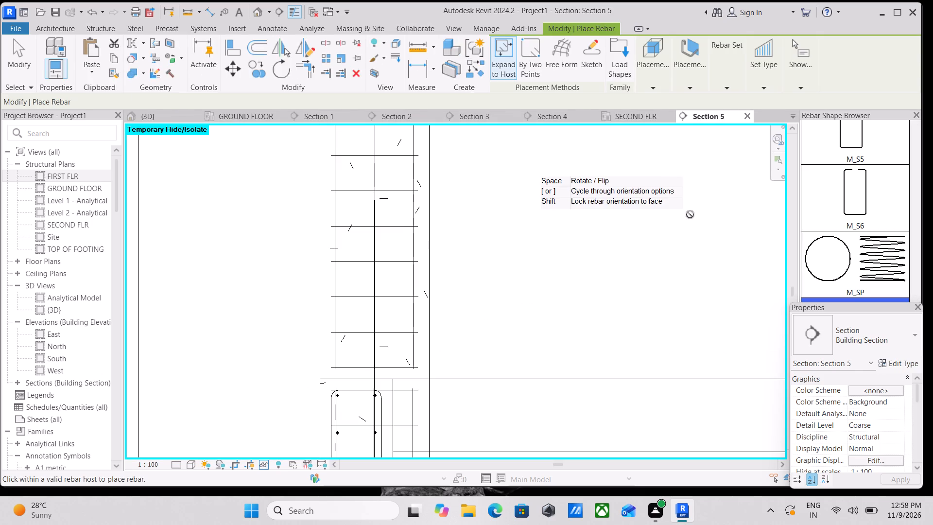
pyautogui.scroll(3, 932, 270)
pyautogui.scroll(16, 862, 214)
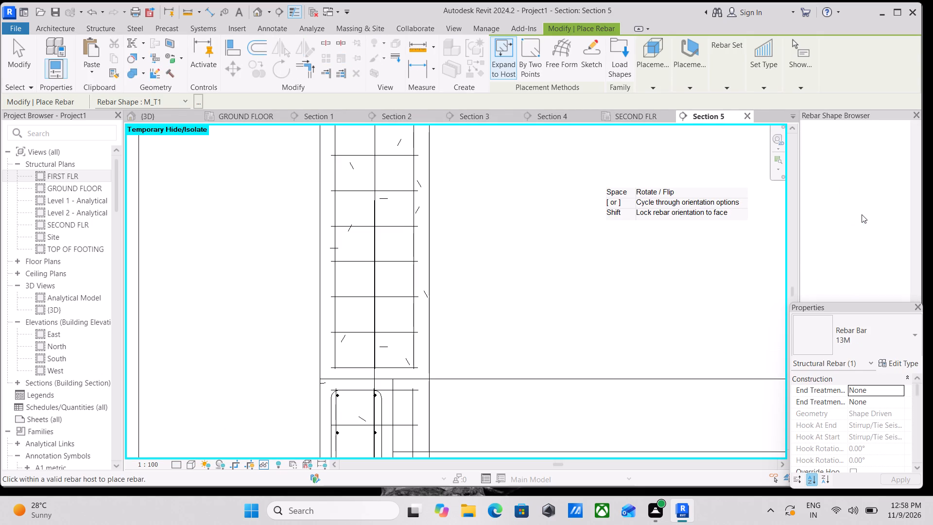
pyautogui.scroll(20, 862, 214)
pyautogui.scroll(13, 862, 214)
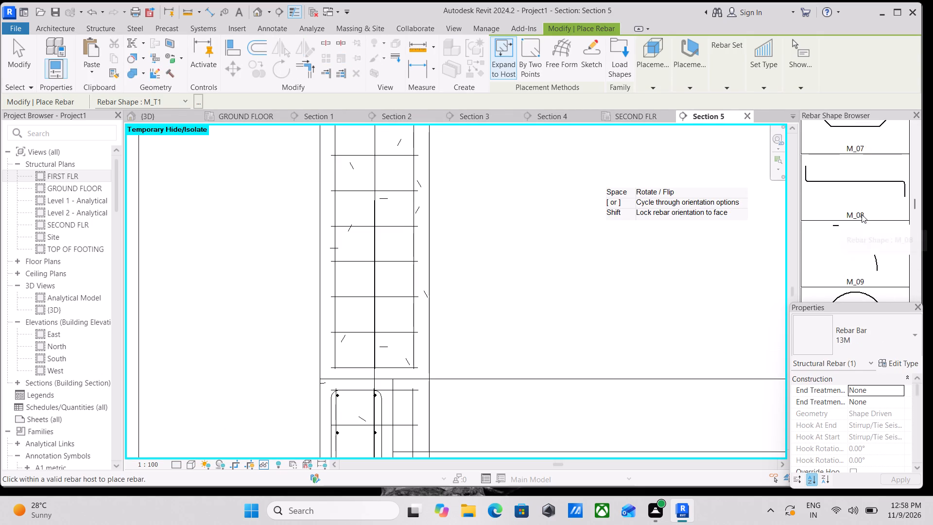
pyautogui.scroll(20, 862, 214)
pyautogui.scroll(2, 862, 214)
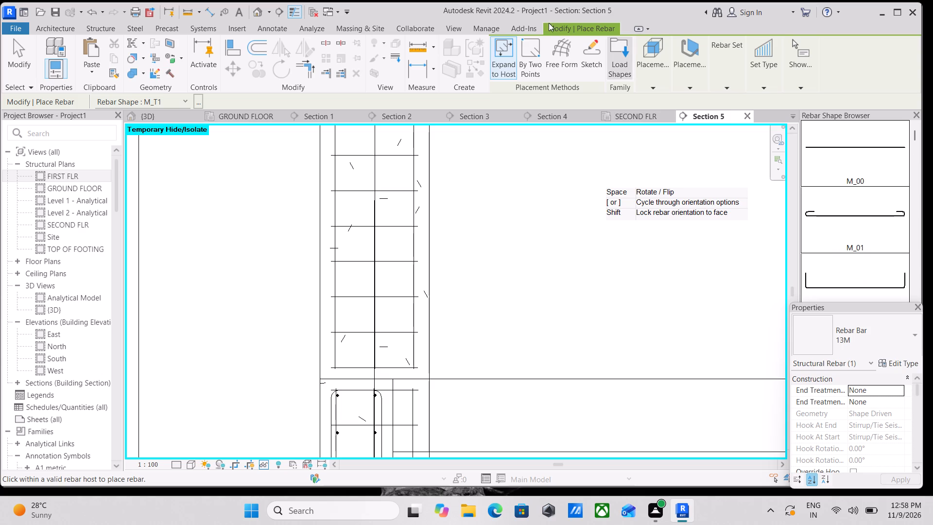
pyautogui.click(595, 51)
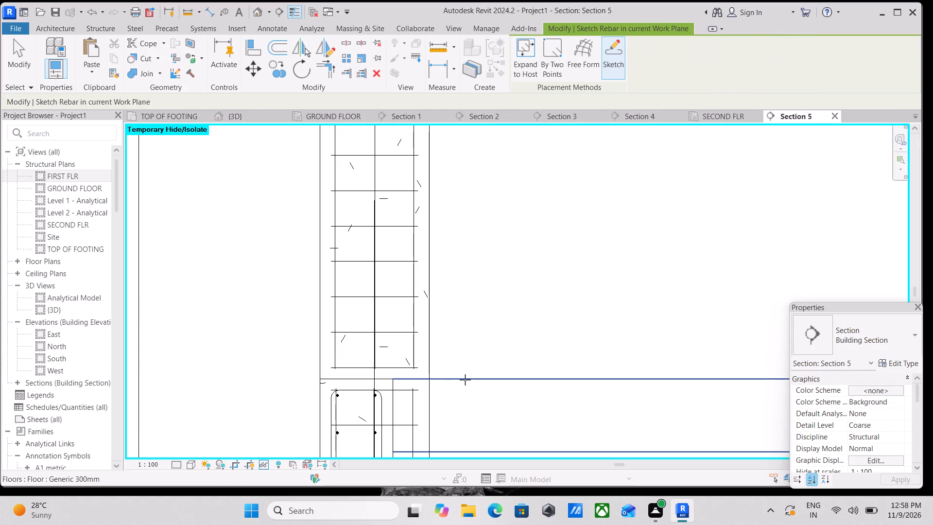
pyautogui.click(465, 380)
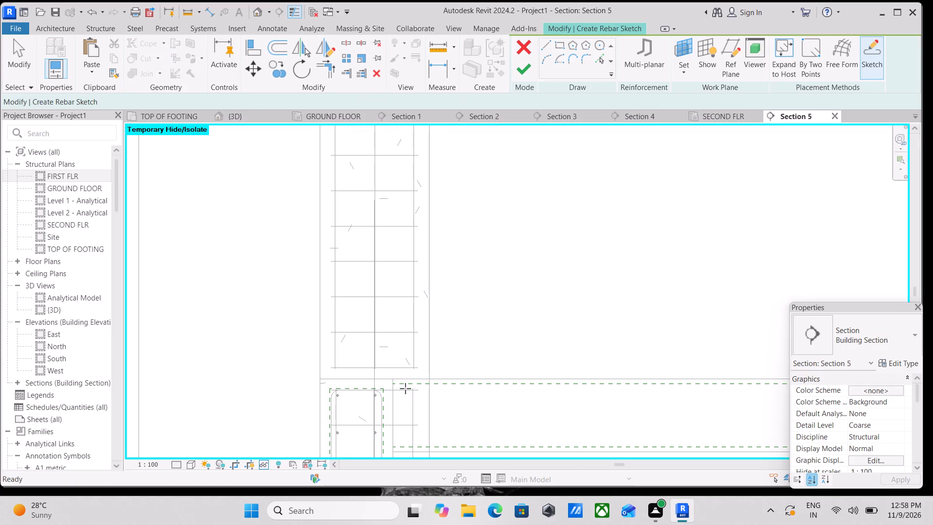
pyautogui.scroll(6, 402, 399)
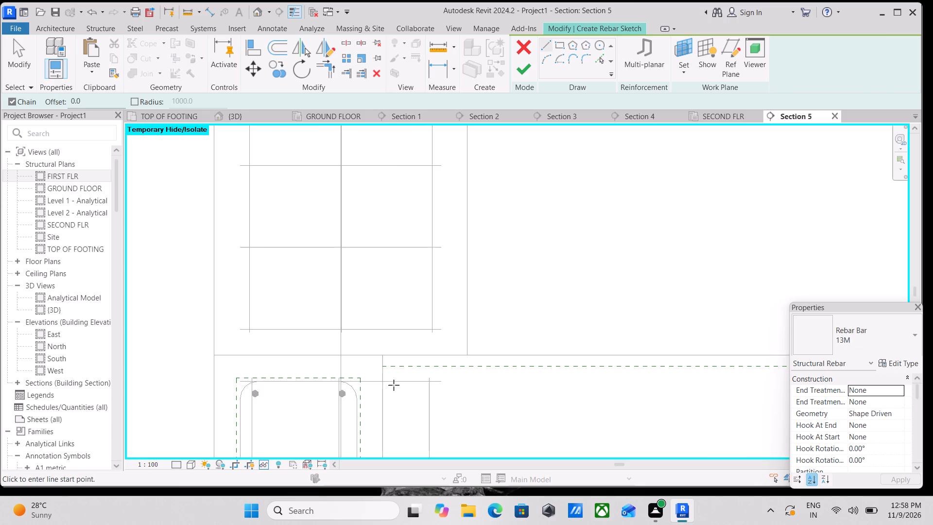
pyautogui.click(382, 376)
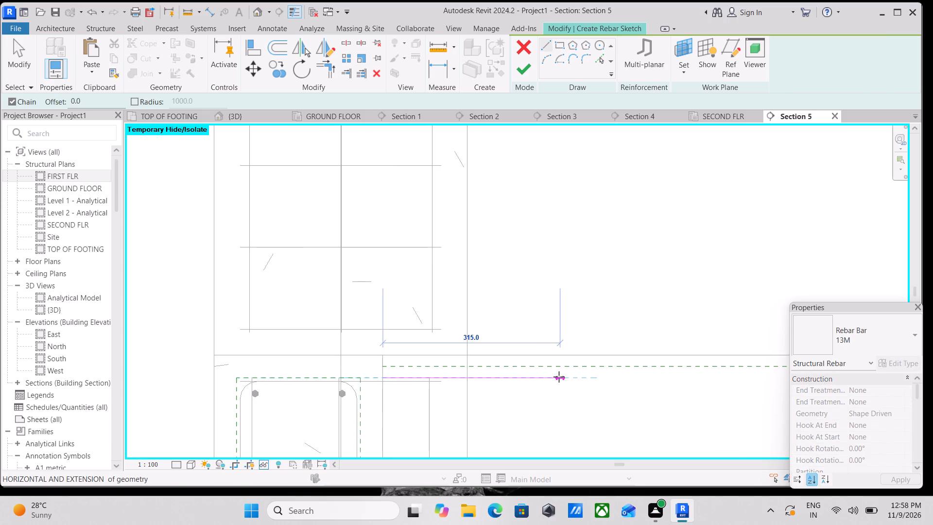
pyautogui.click(611, 382)
pyautogui.press('Escape')
pyautogui.press('Escape')
pyautogui.press('Escape')
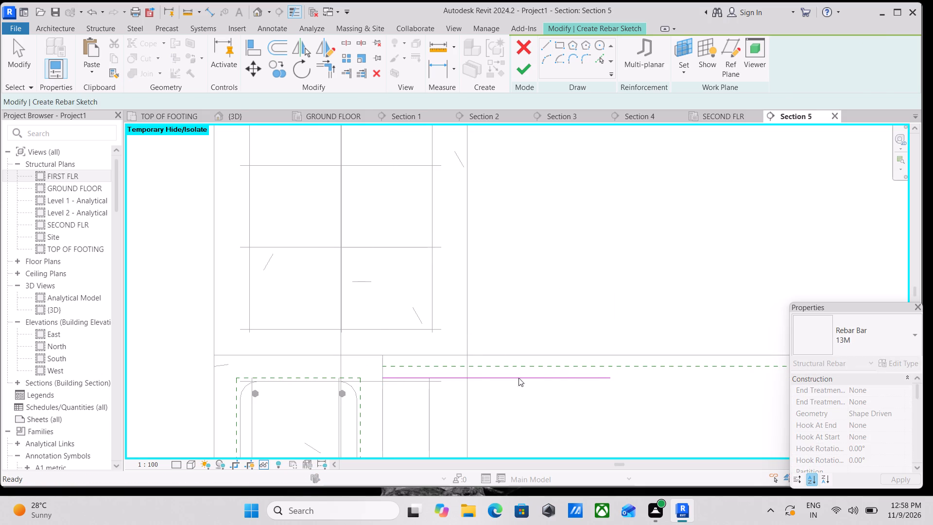
# Extend the horizontal 13M rebar line's east end until the line is about 915 mm long.
pyautogui.click(546, 377)
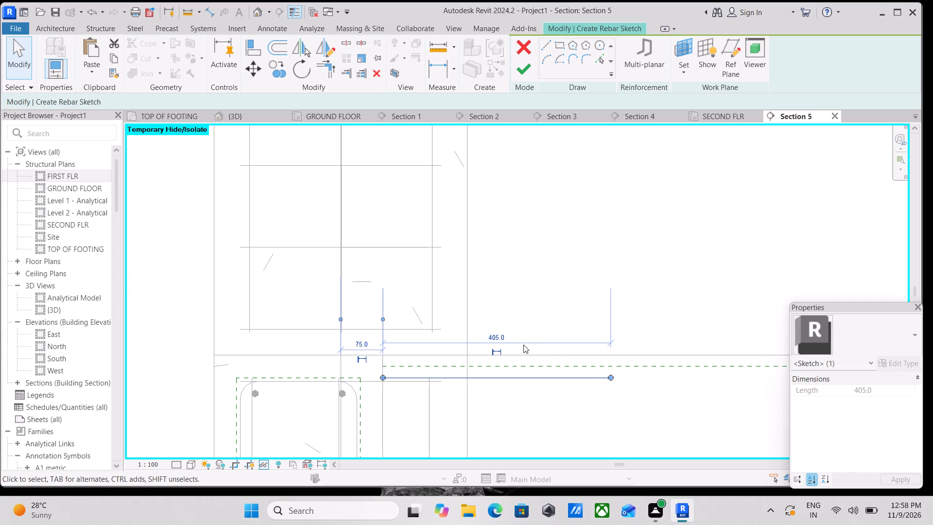
pyautogui.press('Escape')
pyautogui.scroll(-2, 629, 386)
pyautogui.moveTo(629, 386); pyautogui.dragTo(447, 335, button='middle')
pyautogui.scroll(1, 447, 334)
pyautogui.scroll(-3, 449, 334)
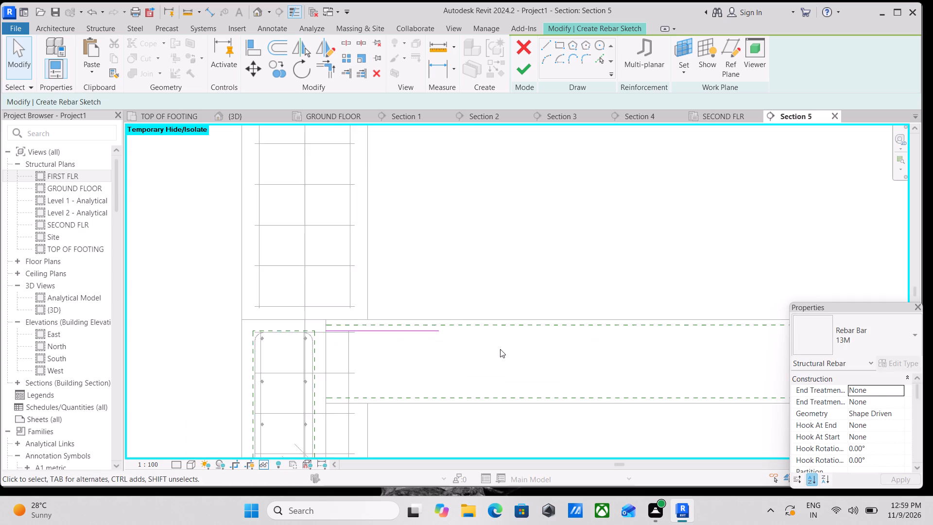
pyautogui.scroll(-2, 500, 349)
pyautogui.moveTo(500, 349); pyautogui.dragTo(353, 347, button='middle')
pyautogui.scroll(-3, 403, 346)
pyautogui.moveTo(403, 346); pyautogui.dragTo(260, 343, button='middle')
pyautogui.scroll(-2, 262, 343)
pyautogui.moveTo(262, 343); pyautogui.dragTo(265, 343, button='middle')
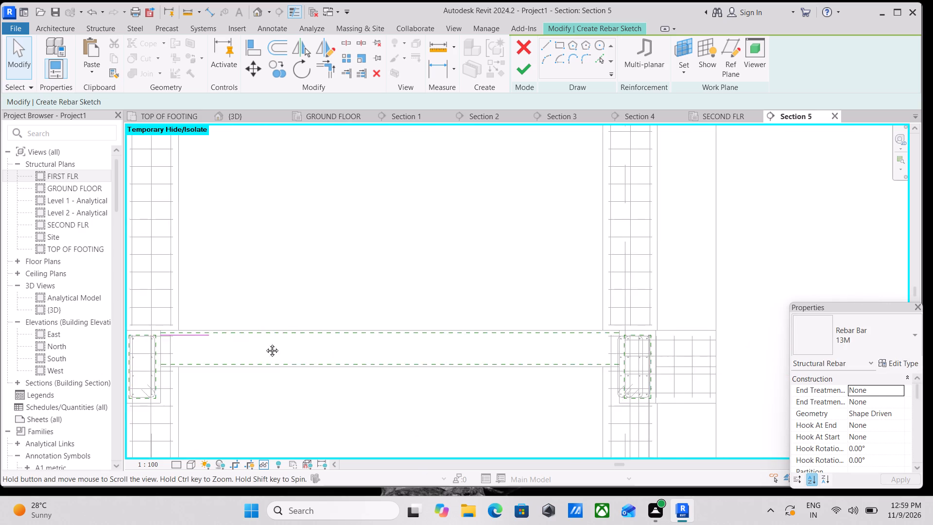
pyautogui.moveTo(265, 343); pyautogui.dragTo(394, 372, button='middle')
pyautogui.scroll(1, 394, 372)
pyautogui.moveTo(339, 375); pyautogui.dragTo(505, 392, button='middle')
pyautogui.scroll(4, 478, 391)
pyautogui.press('Escape')
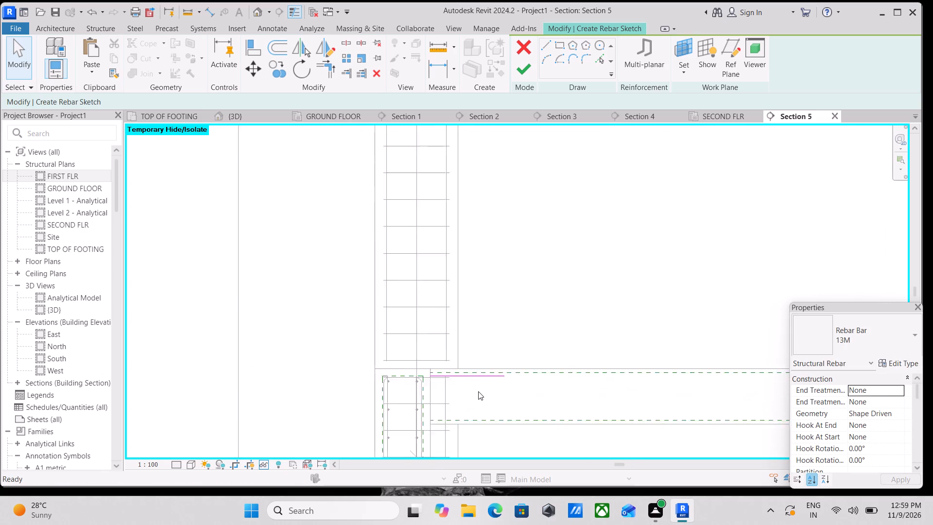
pyautogui.click(498, 368)
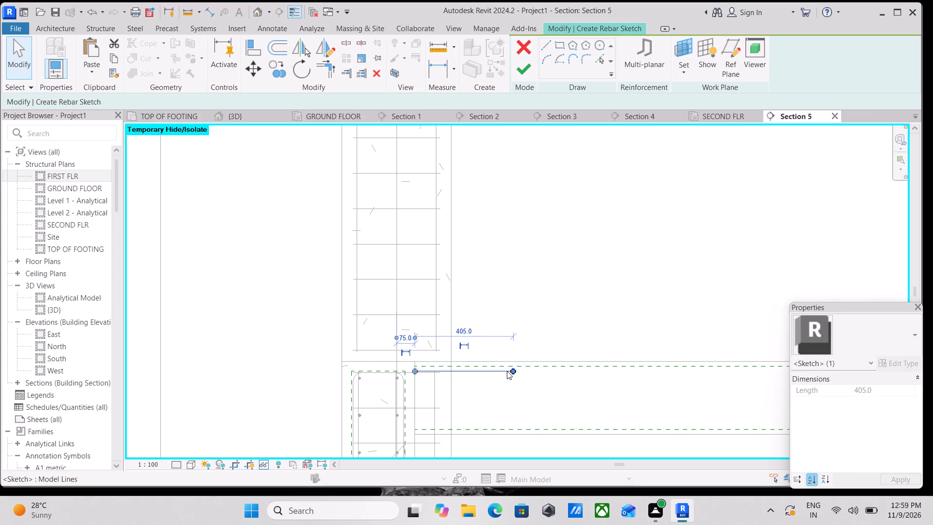
pyautogui.moveTo(512, 371); pyautogui.dragTo(568, 370)
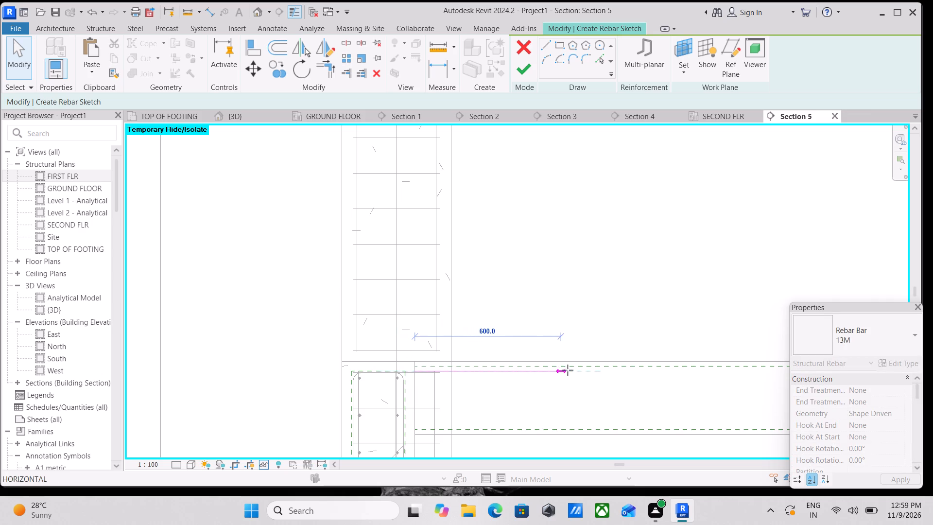
pyautogui.moveTo(568, 370); pyautogui.dragTo(599, 371)
pyautogui.press('Escape')
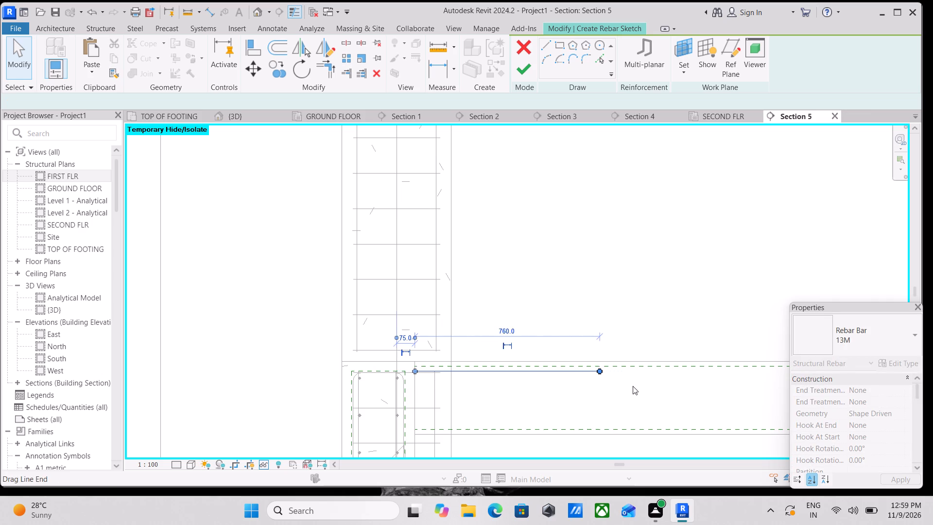
pyautogui.scroll(-1, 677, 390)
pyautogui.moveTo(677, 390); pyautogui.dragTo(552, 397, button='middle')
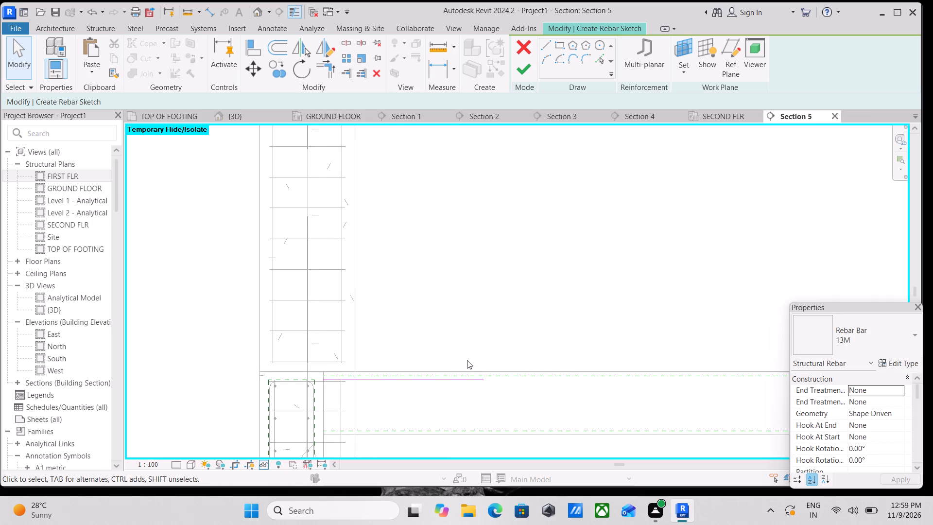
pyautogui.scroll(2, 437, 385)
pyautogui.click(452, 376)
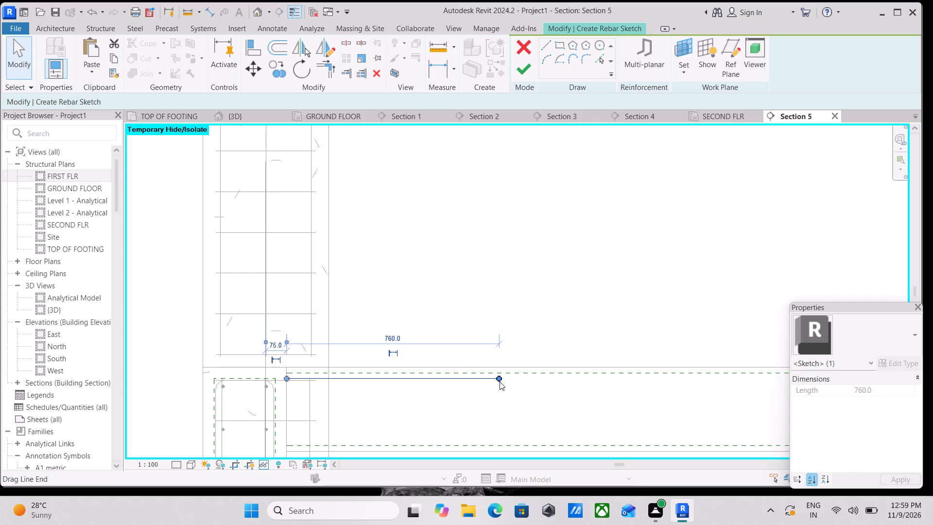
pyautogui.moveTo(500, 381); pyautogui.dragTo(549, 381)
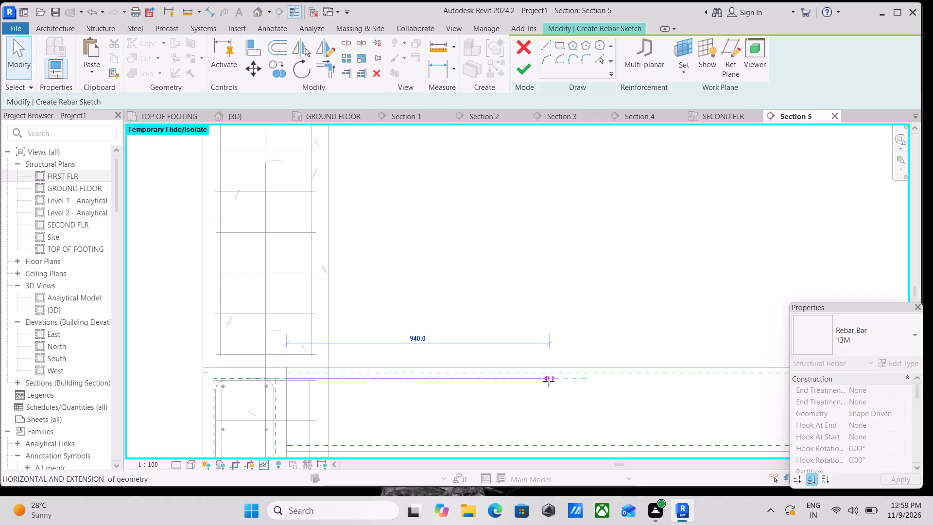
pyautogui.moveTo(549, 381); pyautogui.dragTo(537, 381)
pyautogui.scroll(4, 537, 381)
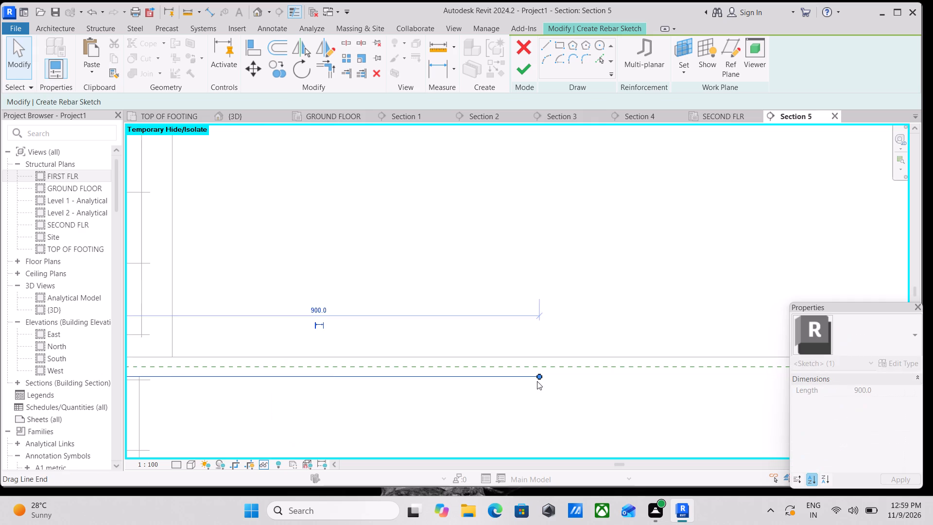
pyautogui.scroll(3, 537, 381)
pyautogui.press('Escape')
pyautogui.scroll(-3, 490, 371)
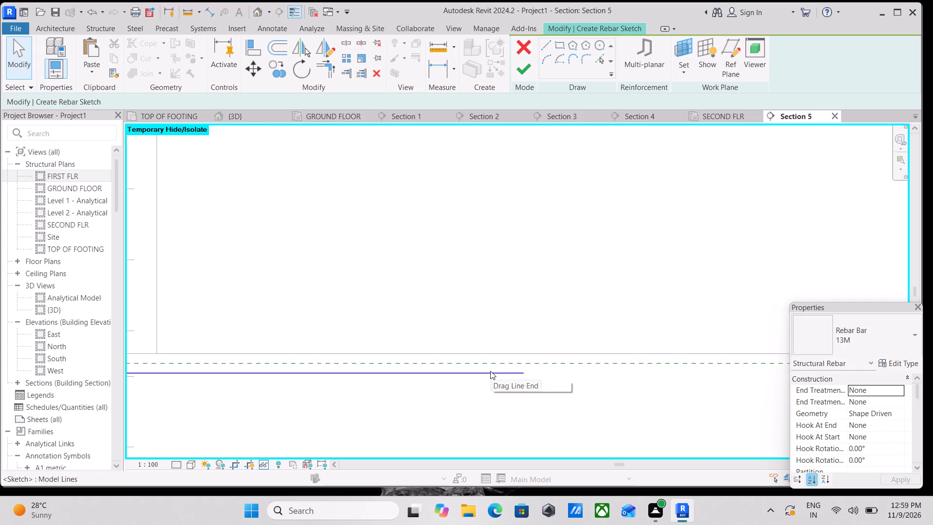
pyautogui.click(490, 371)
pyautogui.scroll(2, 514, 369)
pyautogui.moveTo(525, 371); pyautogui.dragTo(536, 371)
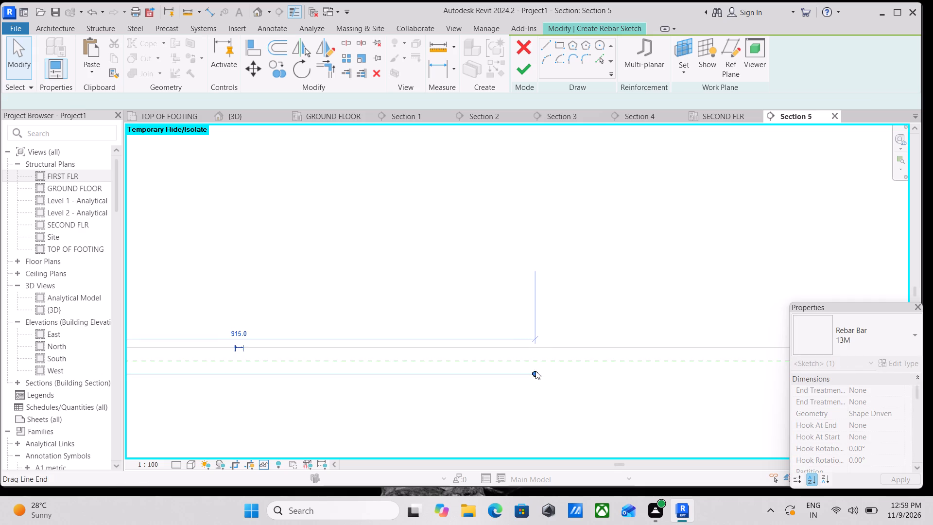
pyautogui.press('Escape')
# From the rebar line's east end, sketch a bent segment about 220 mm long sloping down into the slab at about 35°.
pyautogui.scroll(-5, 554, 366)
pyautogui.moveTo(561, 365); pyautogui.dragTo(444, 327, button='middle')
pyautogui.scroll(1, 441, 321)
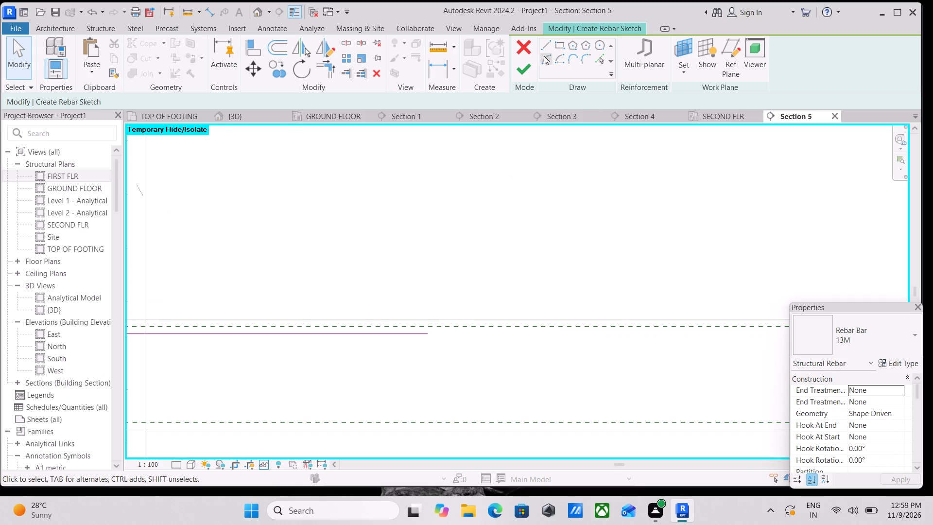
pyautogui.click(544, 47)
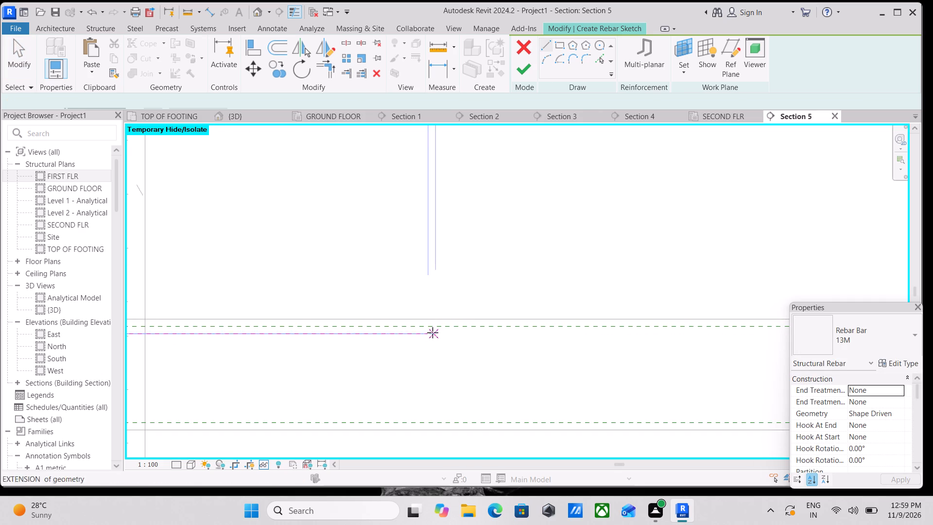
pyautogui.click(432, 333)
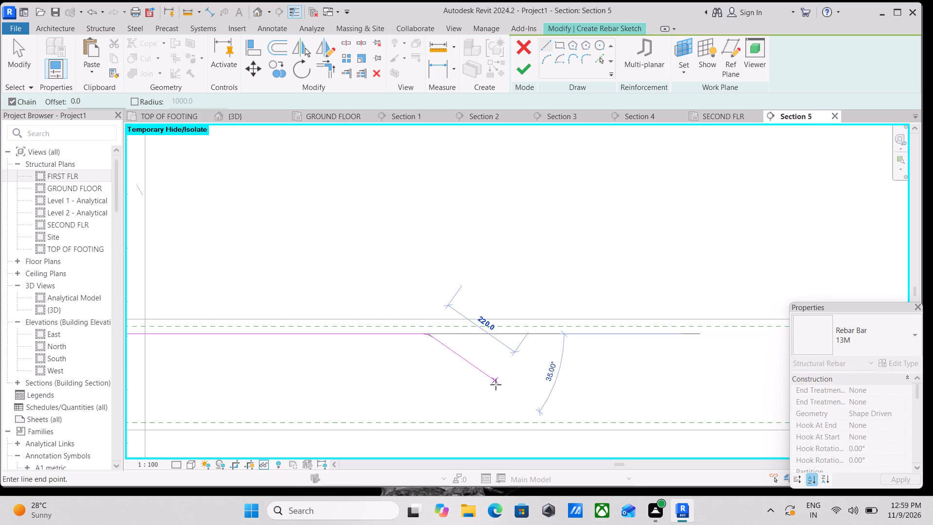
pyautogui.click(496, 385)
pyautogui.press('Escape')
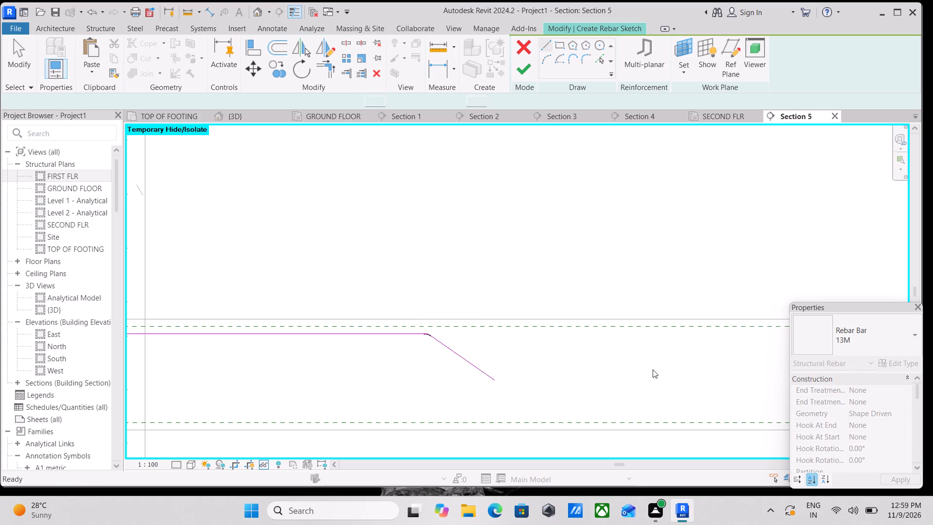
pyautogui.scroll(-3, 657, 368)
pyautogui.moveTo(657, 368); pyautogui.dragTo(525, 364, button='middle')
pyautogui.scroll(-2, 659, 342)
pyautogui.moveTo(659, 342); pyautogui.dragTo(532, 364, button='middle')
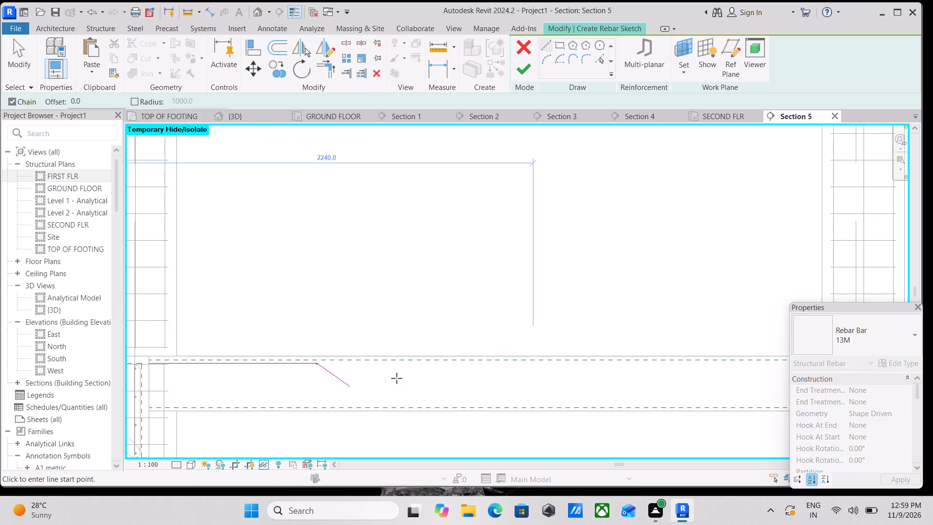
pyautogui.press('Escape')
# Mirror a copy of the horizontal and sloping rebar segments about a vertical axis drawn through the slab's midspan.
pyautogui.moveTo(397, 378); pyautogui.dragTo(513, 391, button='middle')
pyautogui.scroll(6, 437, 396)
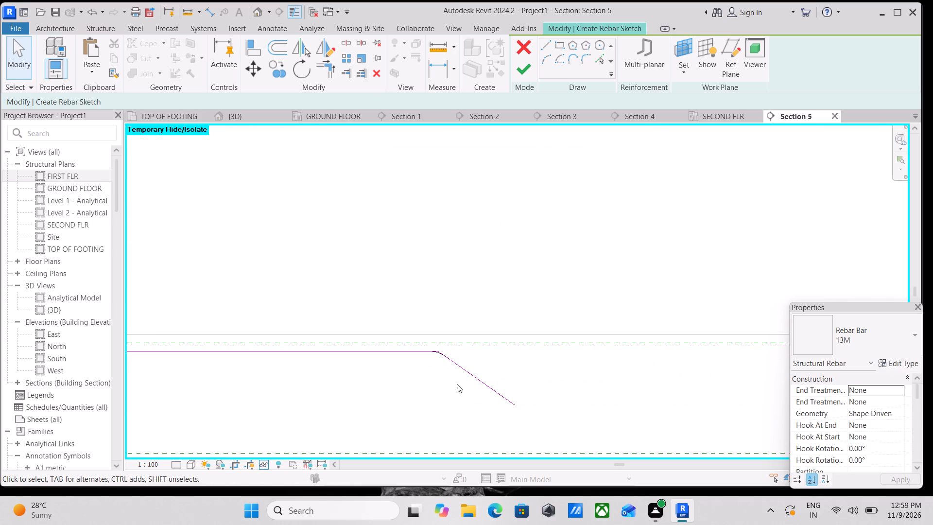
pyautogui.keyDown('ctrl'); pyautogui.click(376, 351); pyautogui.keyUp('ctrl')
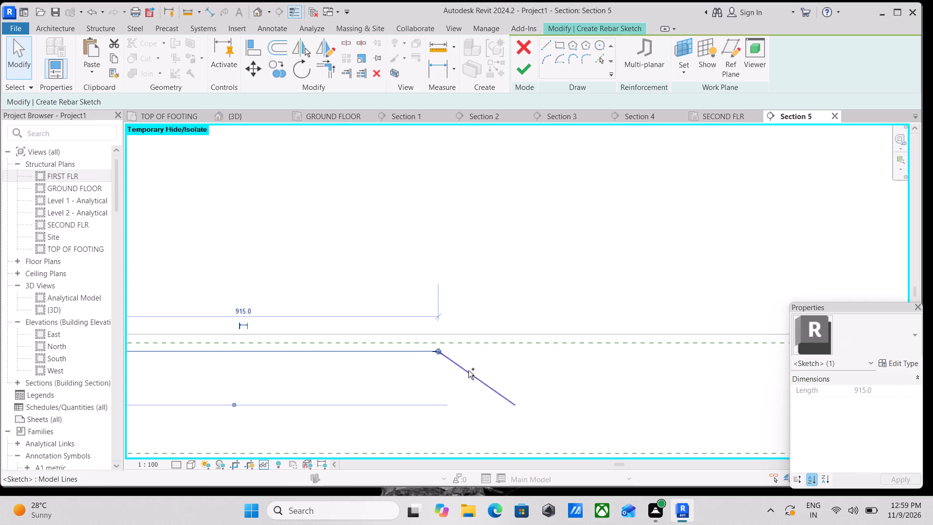
pyautogui.keyDown('ctrl'); pyautogui.click(468, 370); pyautogui.keyUp('ctrl')
pyautogui.scroll(-2, 527, 364)
pyautogui.moveTo(528, 363); pyautogui.dragTo(374, 340, button='middle')
pyautogui.moveTo(435, 344); pyautogui.dragTo(415, 347, button='middle')
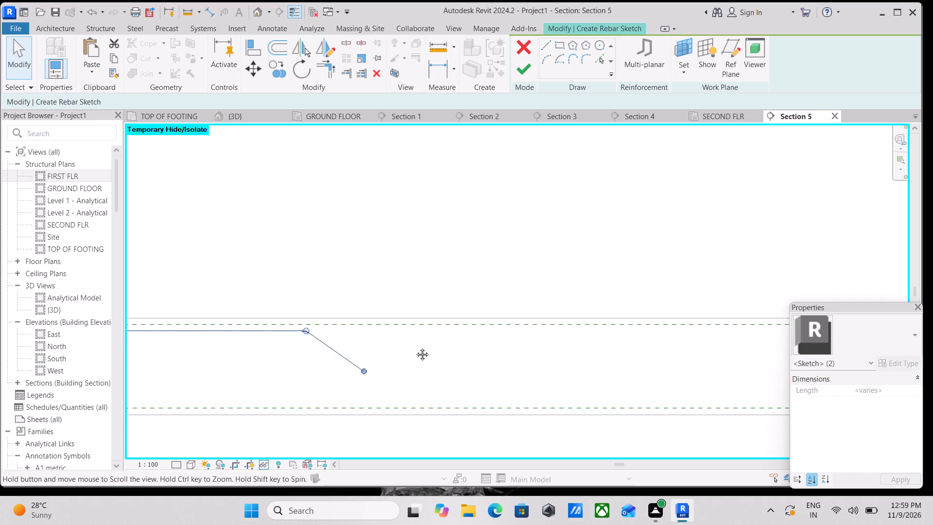
pyautogui.moveTo(415, 347); pyautogui.dragTo(379, 347, button='middle')
pyautogui.scroll(-1, 379, 347)
pyautogui.write('DM')
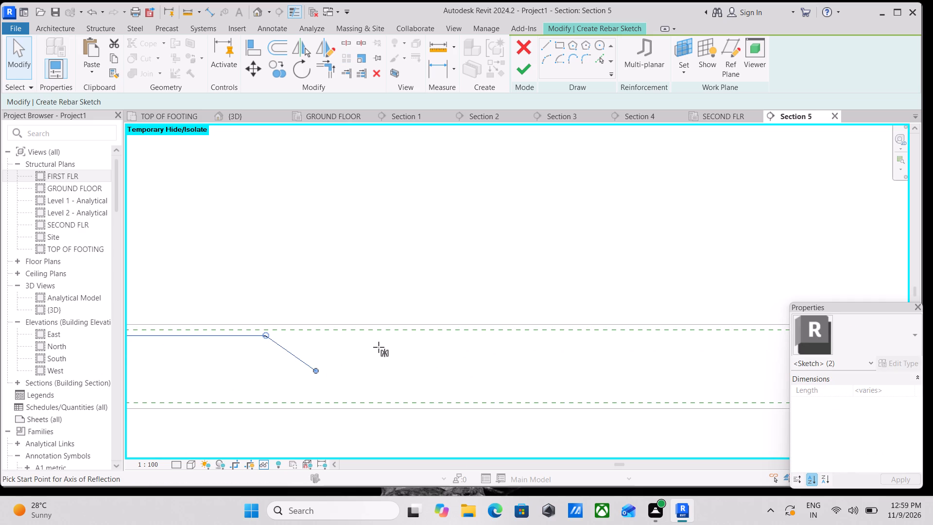
pyautogui.scroll(-5, 518, 395)
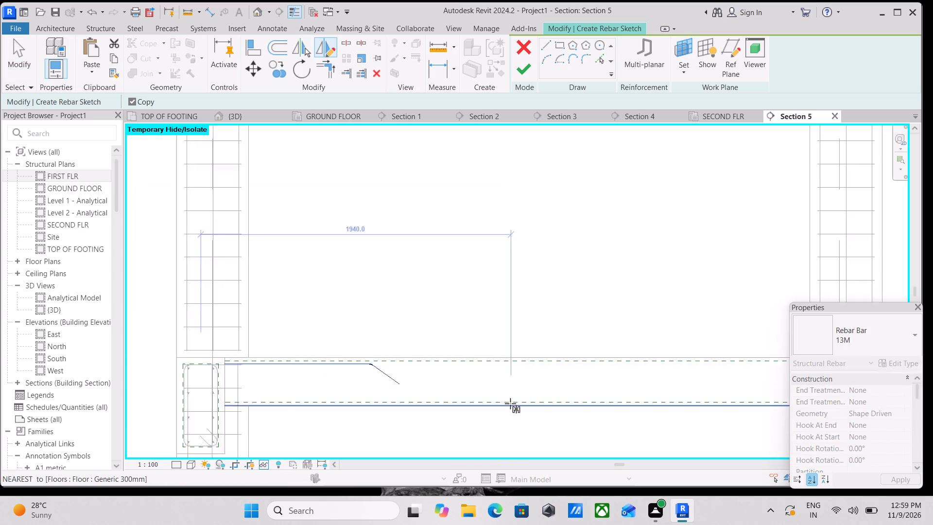
pyautogui.click(532, 363)
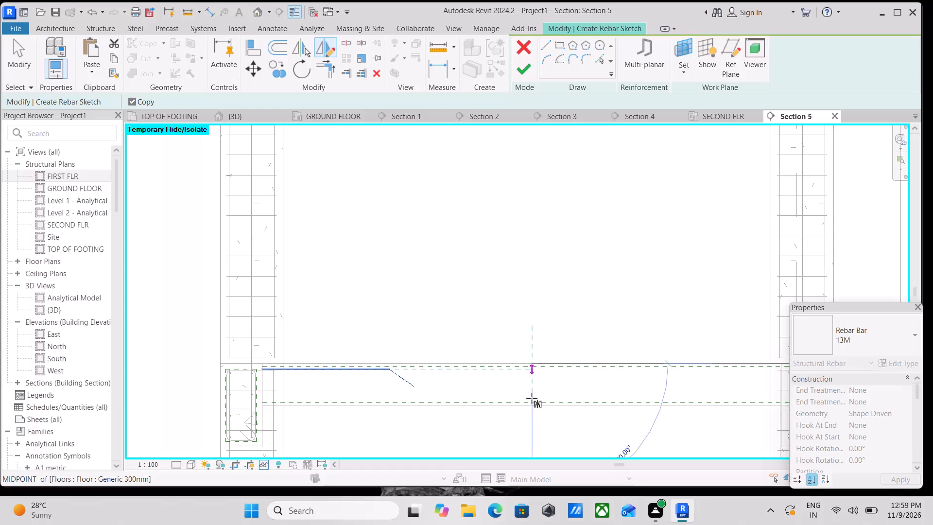
pyautogui.click(529, 426)
pyautogui.press('Escape')
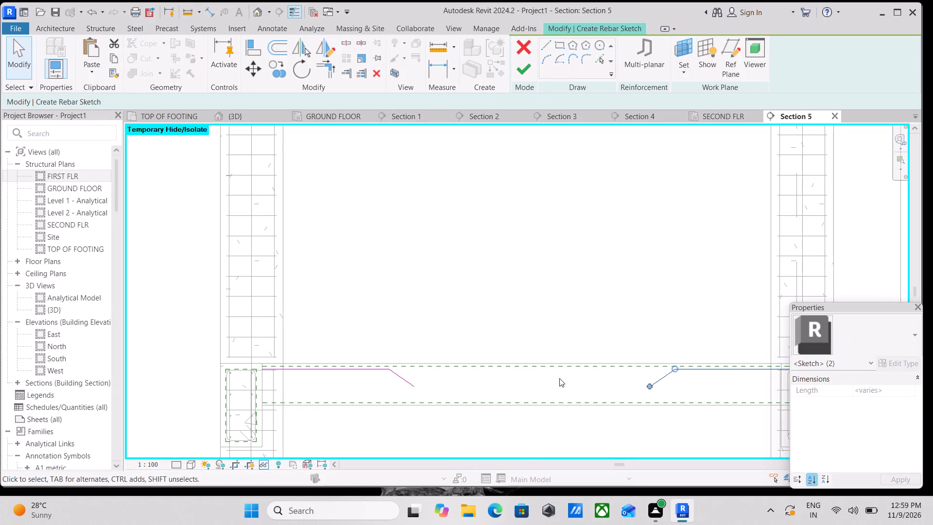
# Join the lower ends of the two sloping segments with a horizontal rebar line about 1695 mm long.
pyautogui.scroll(4, 607, 380)
pyautogui.click(545, 49)
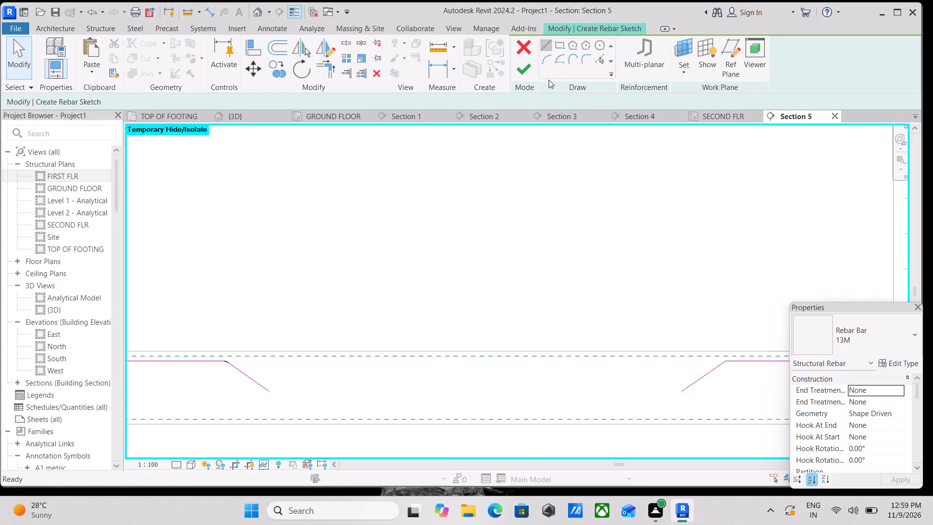
pyautogui.scroll(-3, 451, 376)
pyautogui.moveTo(429, 372); pyautogui.dragTo(506, 325, button='middle')
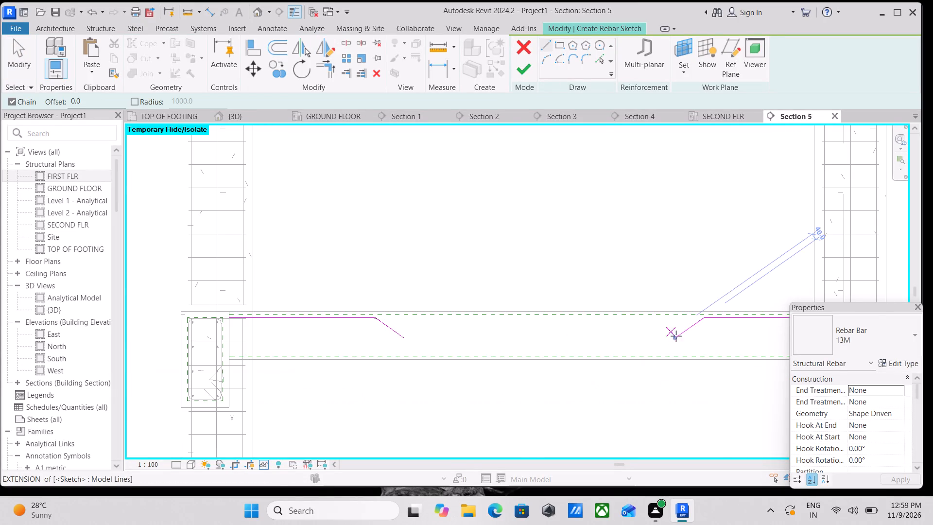
pyautogui.click(675, 336)
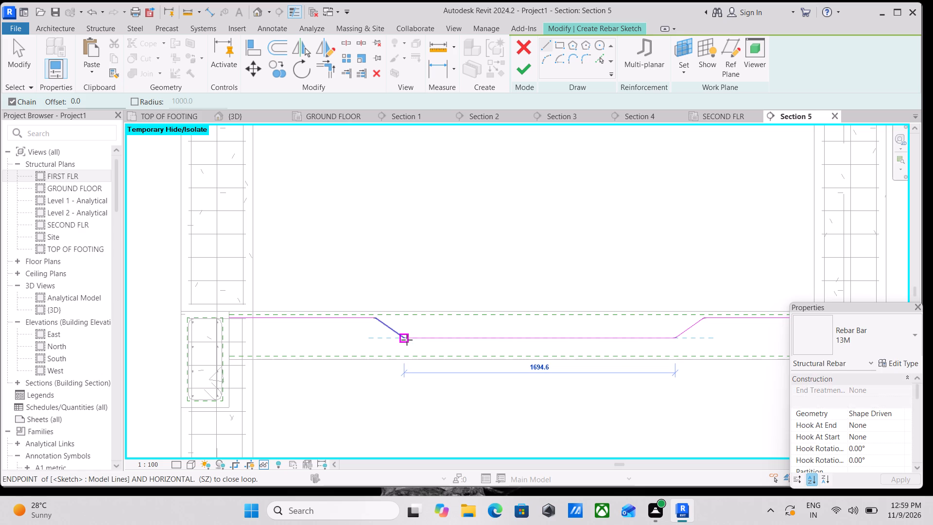
pyautogui.click(407, 340)
pyautogui.press('Escape')
pyautogui.scroll(-2, 519, 348)
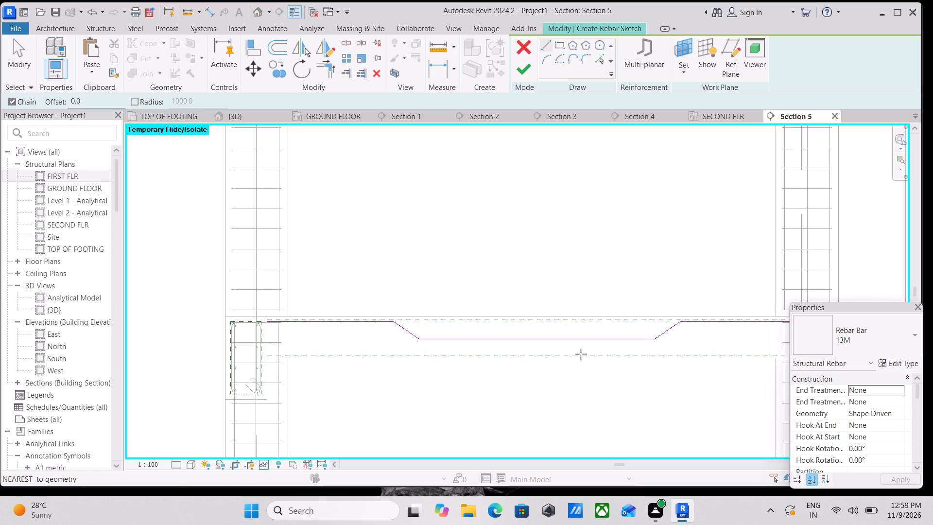
pyautogui.press('Escape')
# Check the cranked bar profile across the slab span and finish the rebar sketch.
pyautogui.scroll(2, 512, 315)
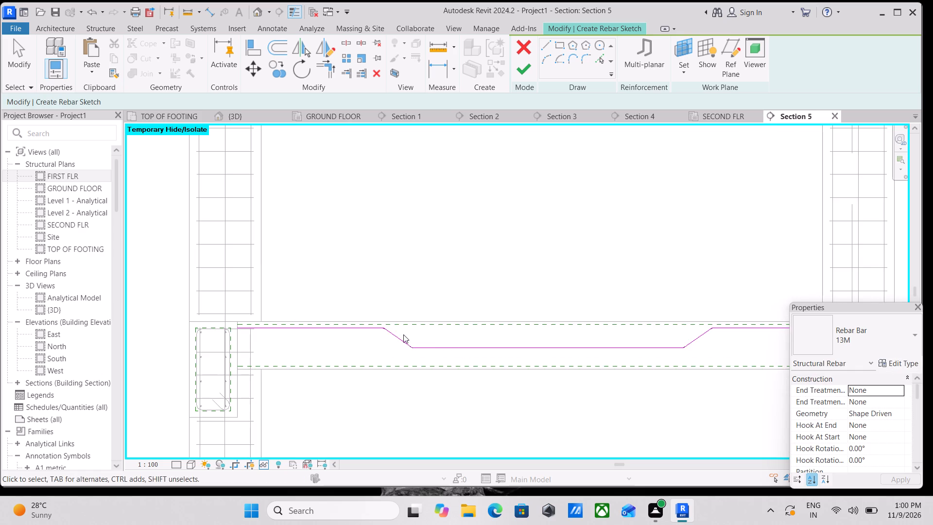
pyautogui.scroll(3, 397, 335)
pyautogui.moveTo(425, 328); pyautogui.dragTo(334, 334, button='middle')
pyautogui.scroll(-3, 366, 342)
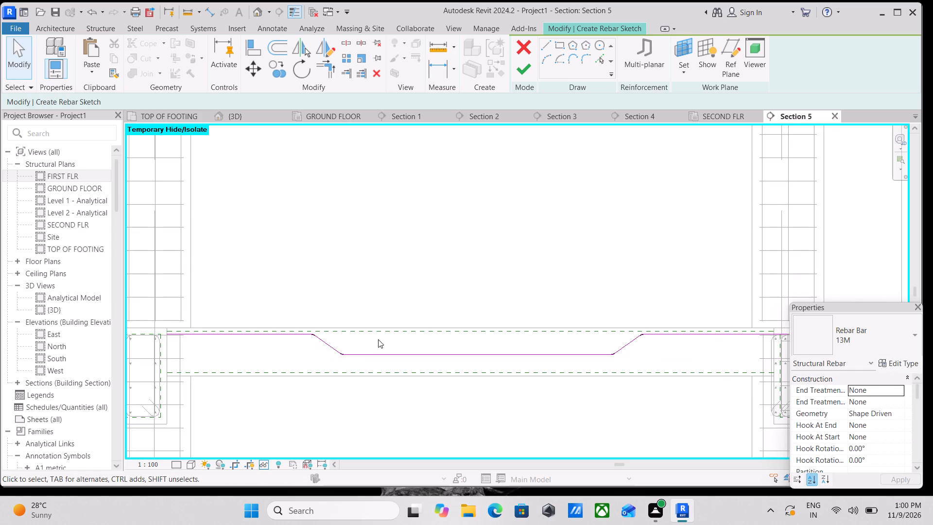
pyautogui.scroll(-1, 378, 339)
pyautogui.scroll(-3, 875, 398)
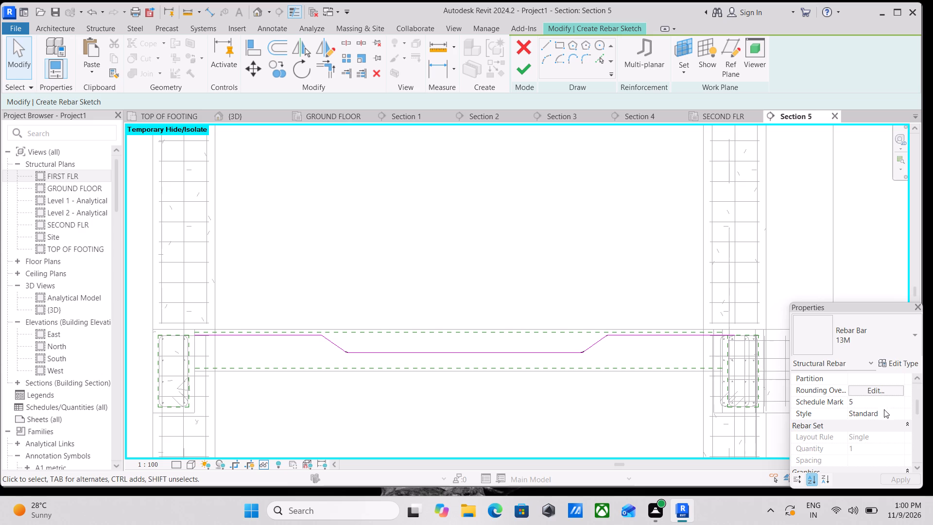
pyautogui.scroll(3, 884, 419)
pyautogui.click(529, 74)
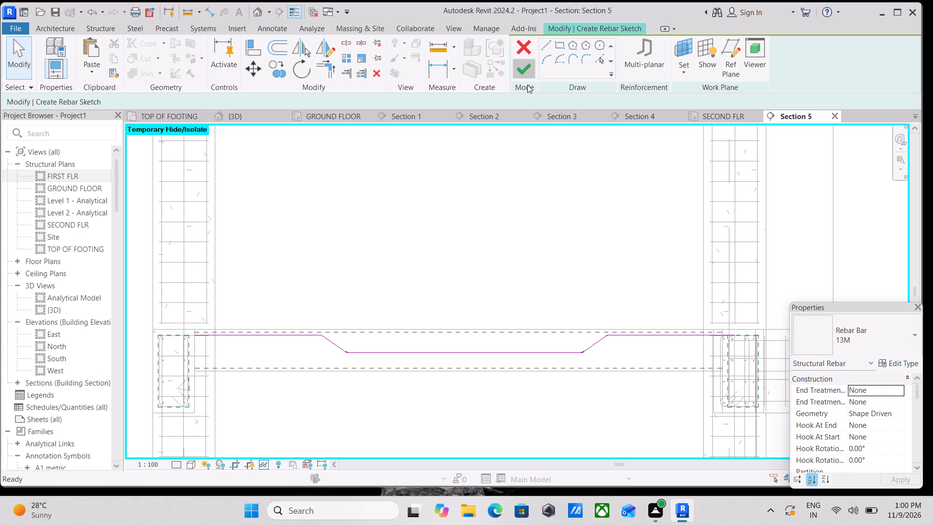
pyautogui.scroll(1, 388, 369)
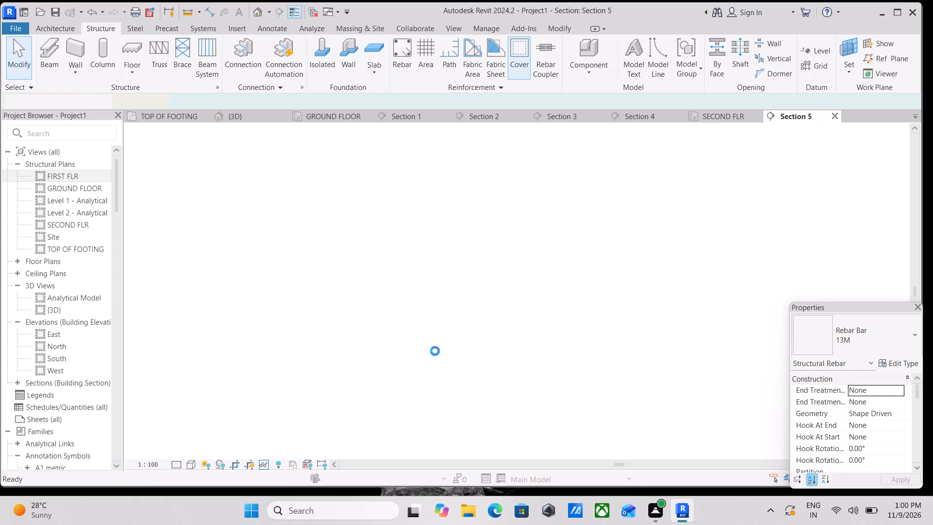
pyautogui.scroll(-3, 501, 354)
pyautogui.press('Escape')
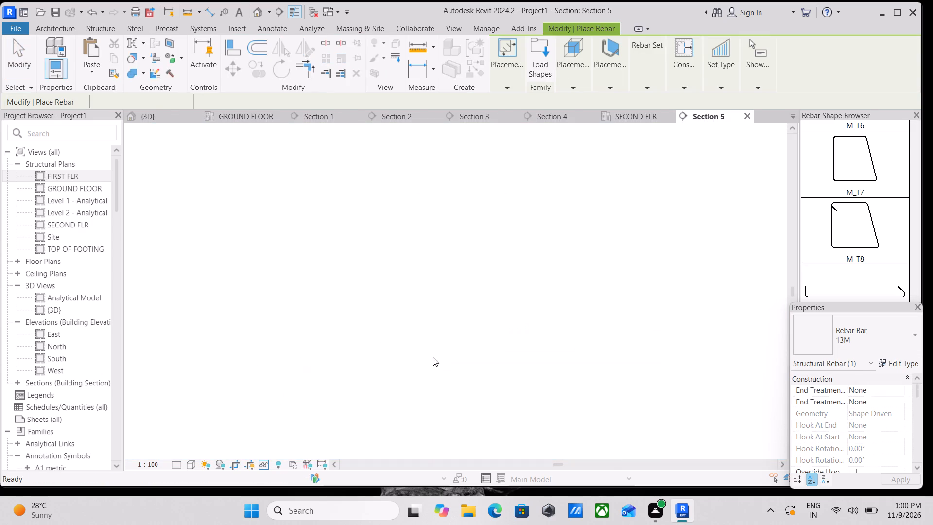
# Set the detail level of the Section 5 view to Fine.
pyautogui.scroll(4, 432, 357)
pyautogui.click(460, 346)
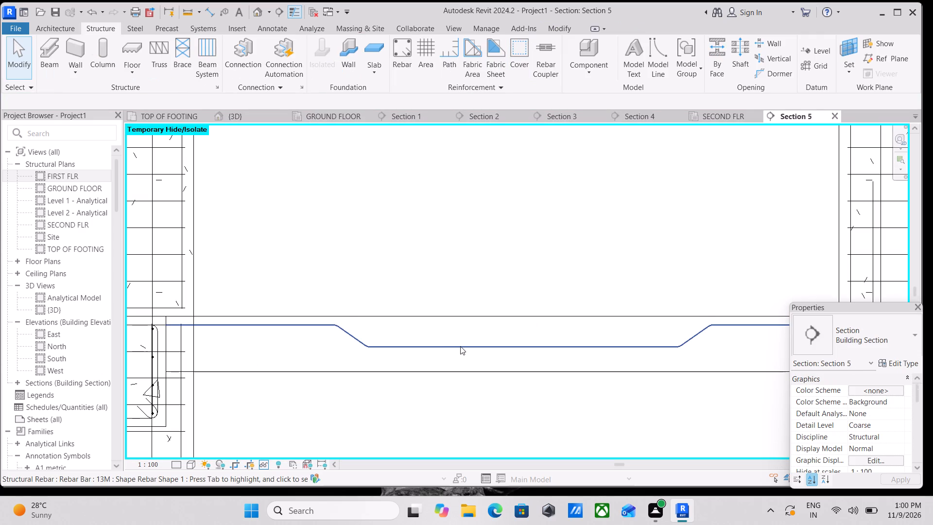
pyautogui.scroll(2, 460, 346)
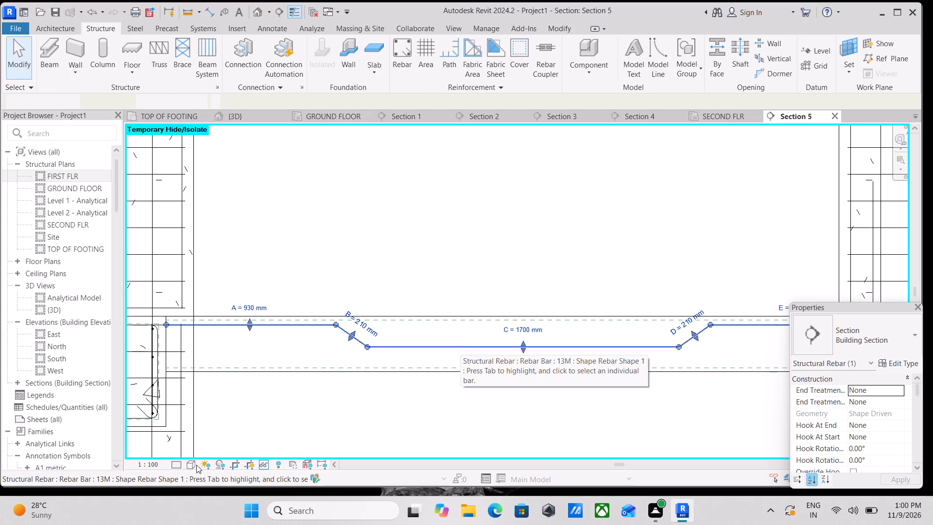
pyautogui.click(190, 464)
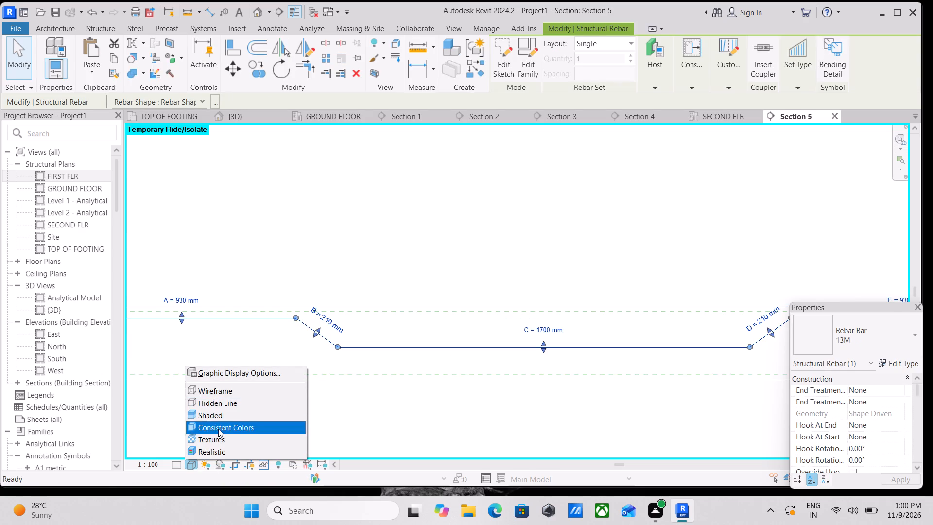
pyautogui.press('Escape')
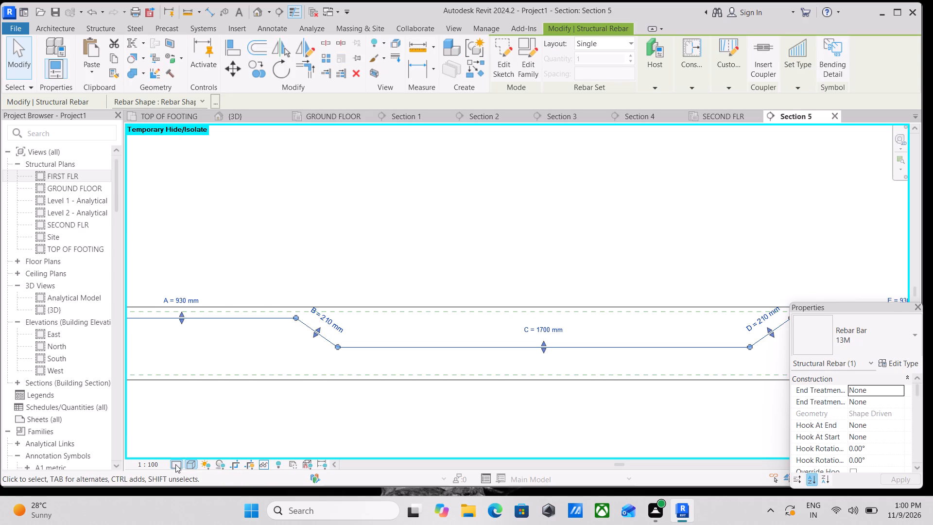
pyautogui.click(175, 464)
pyautogui.click(195, 457)
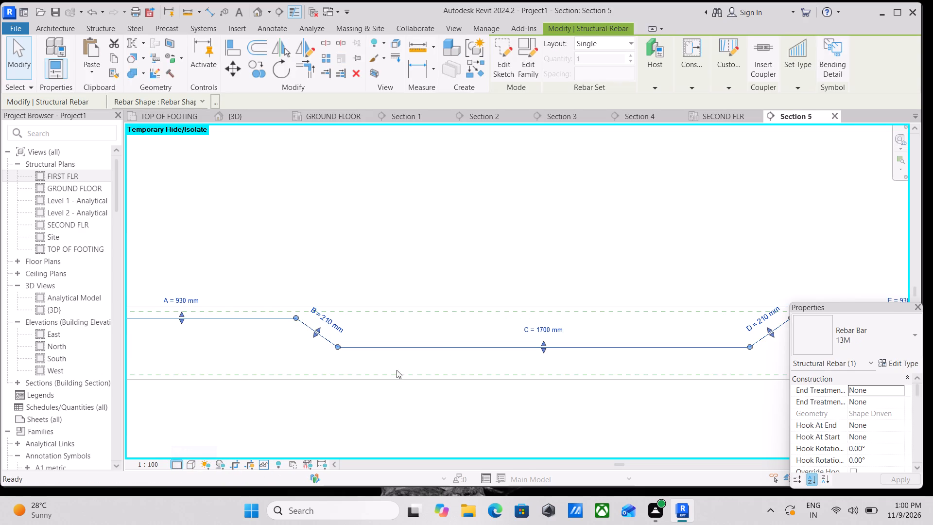
pyautogui.scroll(3, 449, 317)
pyautogui.scroll(-2, 446, 321)
pyautogui.press('Escape')
# Review the cranked 13M bar's properties, including its hook, shape, rebar set and dimension settings.
pyautogui.scroll(-2, 506, 337)
pyautogui.moveTo(506, 337); pyautogui.dragTo(468, 356, button='middle')
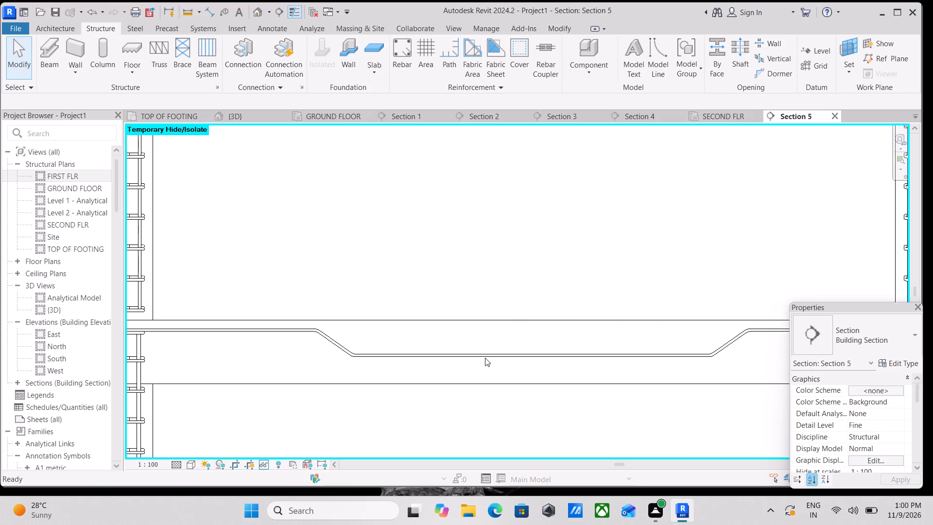
pyautogui.click(537, 367)
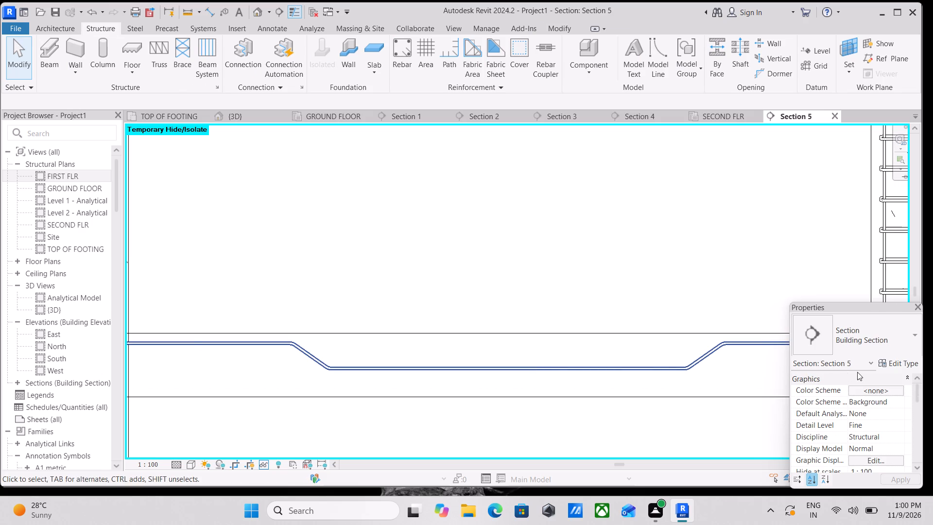
pyautogui.scroll(-1, 724, 367)
pyautogui.scroll(-2, 877, 425)
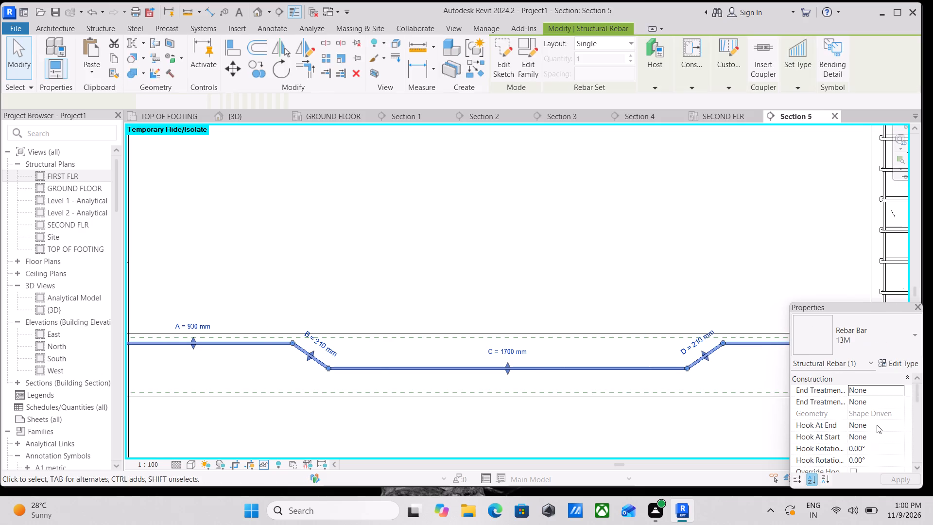
pyautogui.scroll(-2, 877, 425)
pyautogui.scroll(2, 875, 398)
pyautogui.scroll(-1, 876, 445)
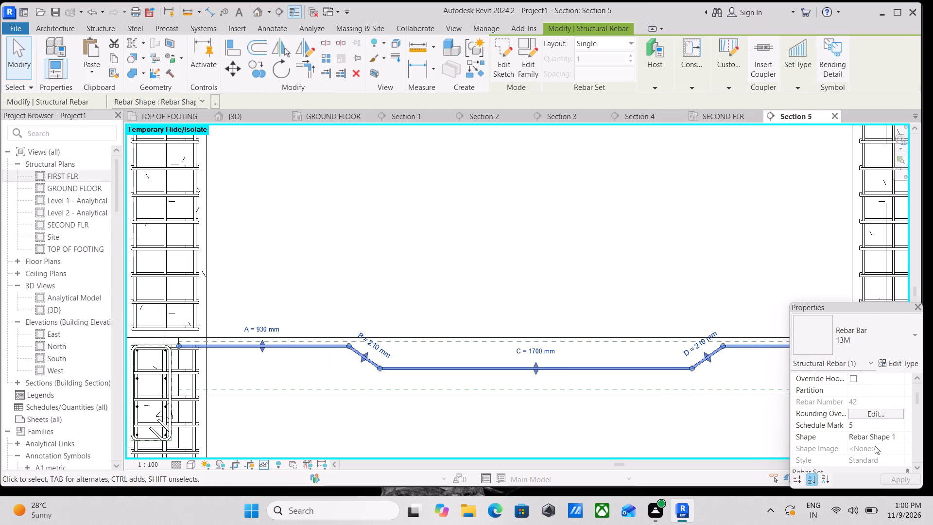
pyautogui.scroll(6, 870, 417)
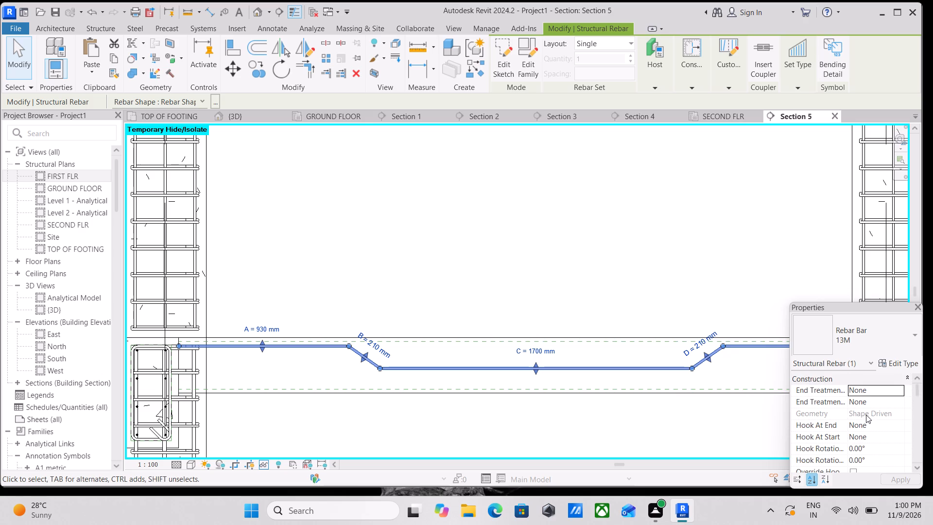
pyautogui.scroll(-3, 468, 324)
pyautogui.press('Escape')
pyautogui.scroll(2, 546, 340)
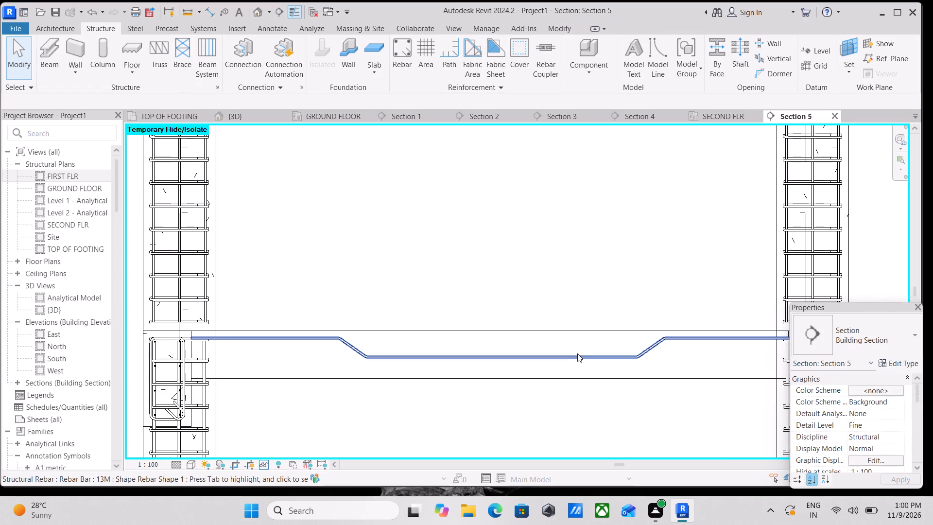
pyautogui.click(577, 353)
pyautogui.scroll(-3, 847, 394)
pyautogui.scroll(-2, 861, 436)
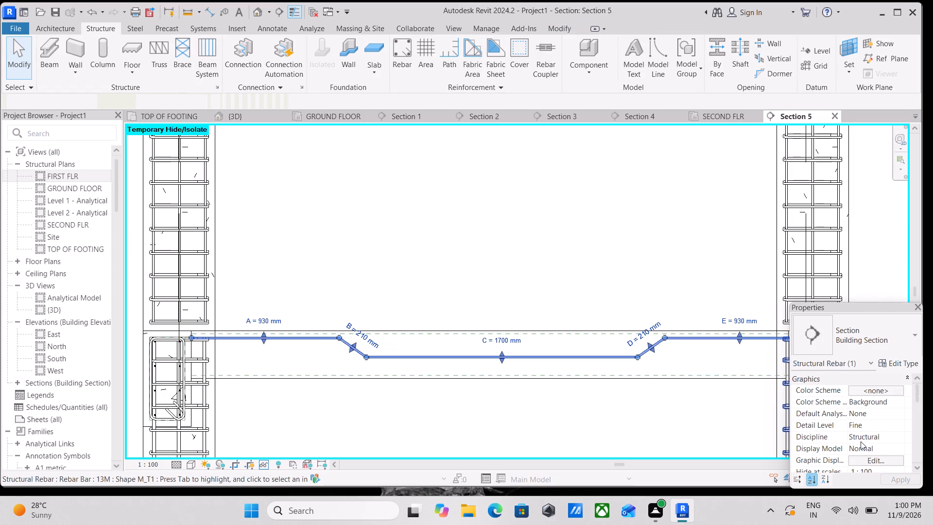
pyautogui.scroll(-3, 861, 441)
pyautogui.scroll(2, 879, 430)
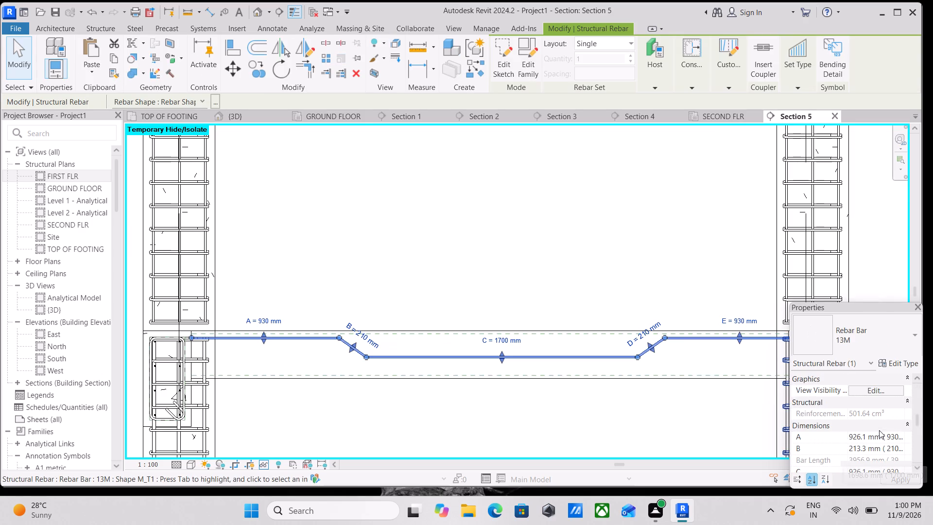
pyautogui.scroll(2, 874, 426)
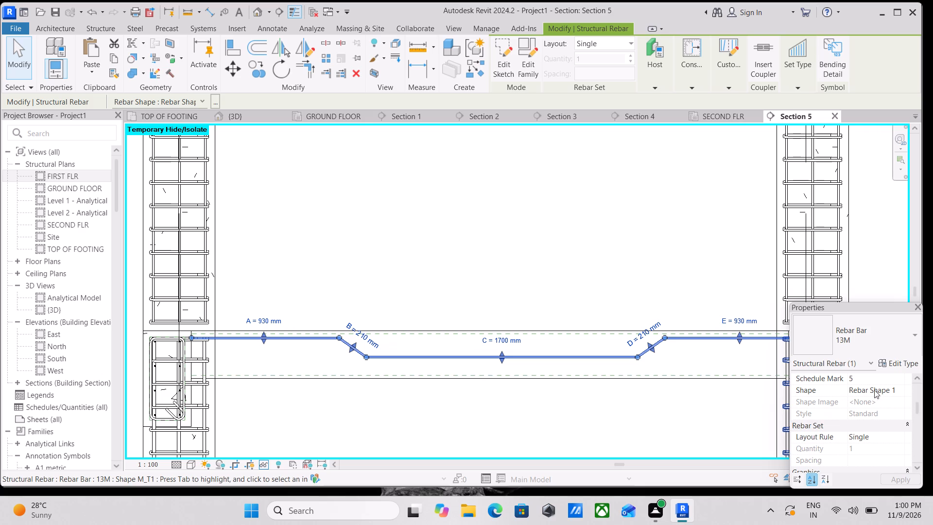
pyautogui.scroll(5, 870, 388)
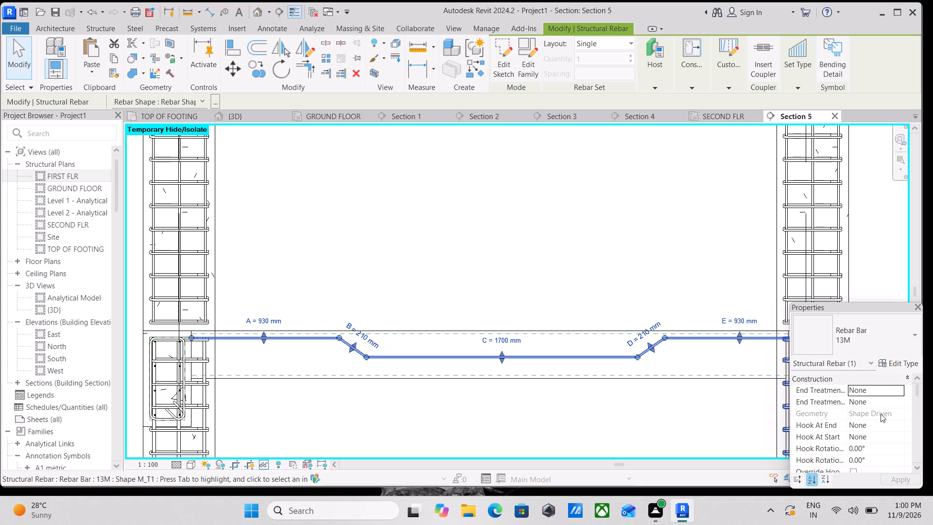
pyautogui.press('Escape')
pyautogui.press('Escape')
# Lay out the cranked 13M bar in the ground-floor slab as a Maximum Spacing set at 120 mm.
pyautogui.scroll(-2, 643, 331)
pyautogui.moveTo(646, 332); pyautogui.dragTo(489, 336, button='middle')
pyautogui.scroll(3, 596, 338)
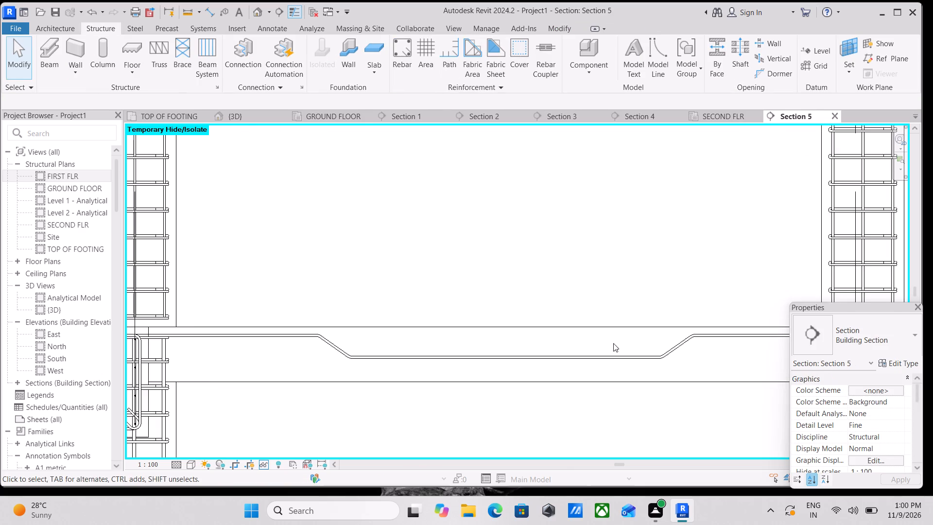
pyautogui.moveTo(639, 350); pyautogui.dragTo(488, 358, button='middle')
pyautogui.click(519, 354)
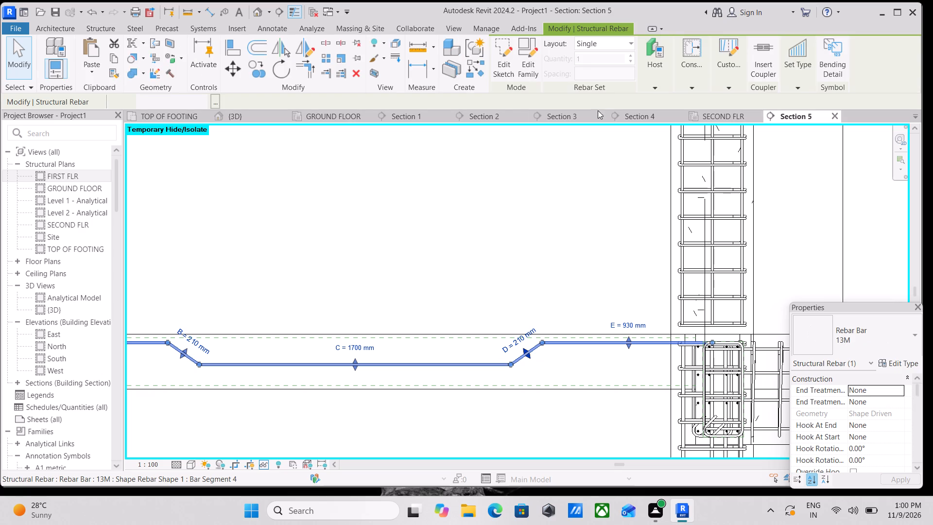
pyautogui.click(620, 43)
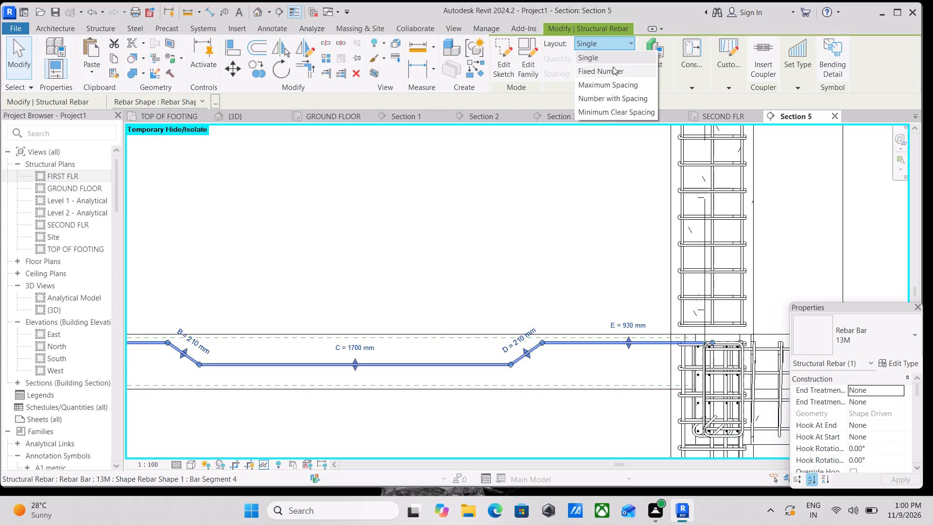
pyautogui.click(613, 82)
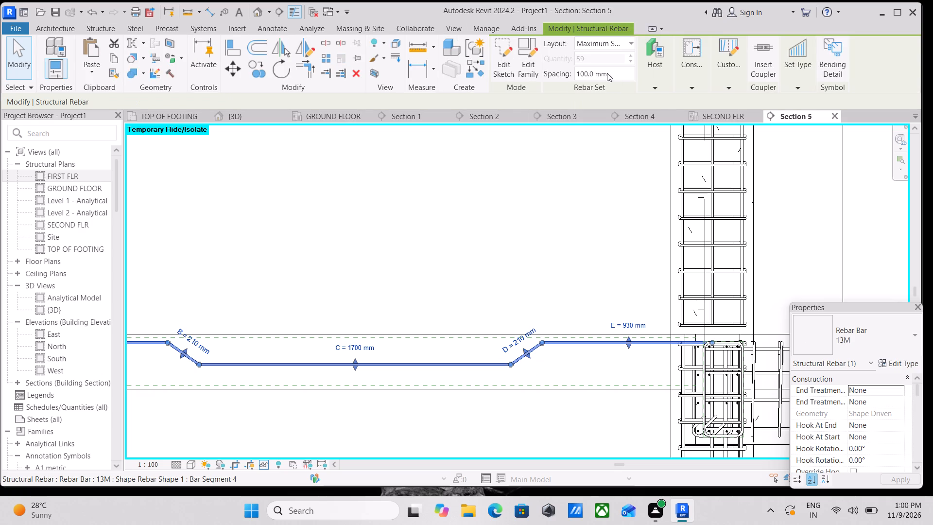
pyautogui.click(616, 75)
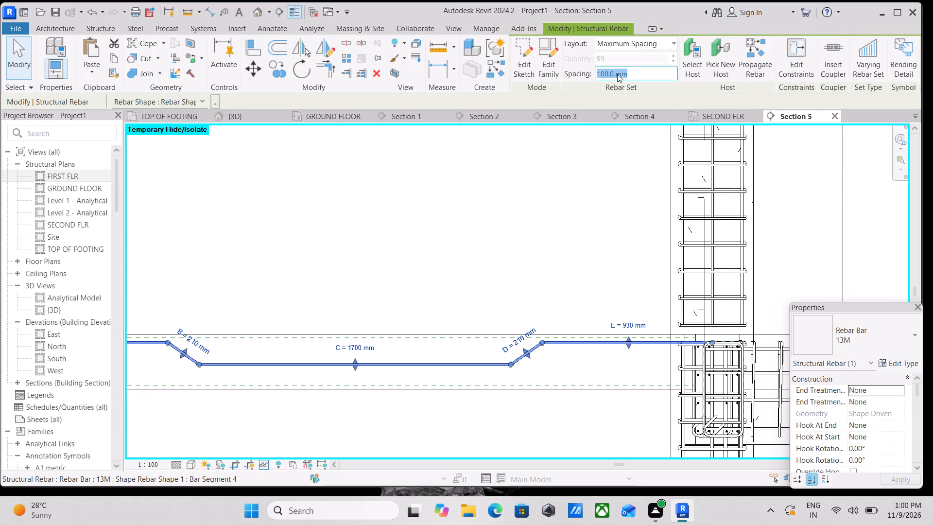
pyautogui.write('120MM')
pyautogui.press('Return')
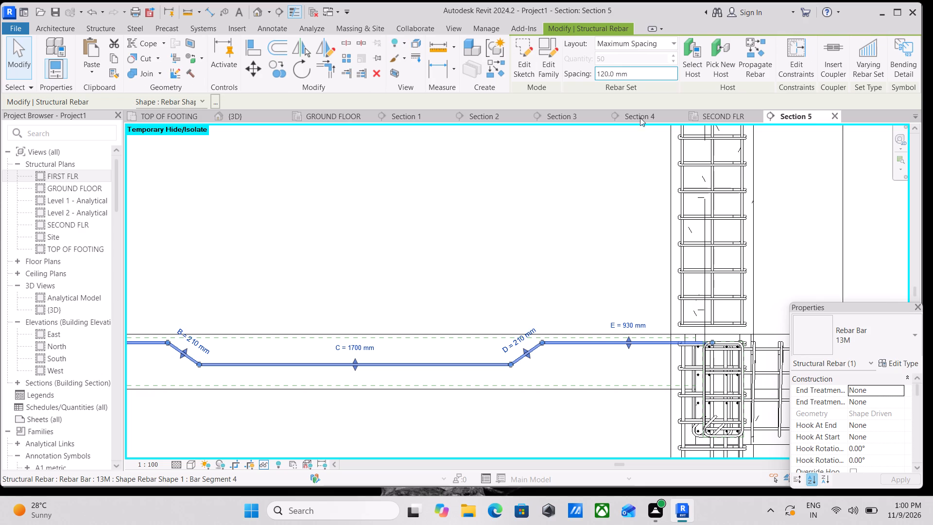
pyautogui.press('Escape')
pyautogui.scroll(1, 560, 331)
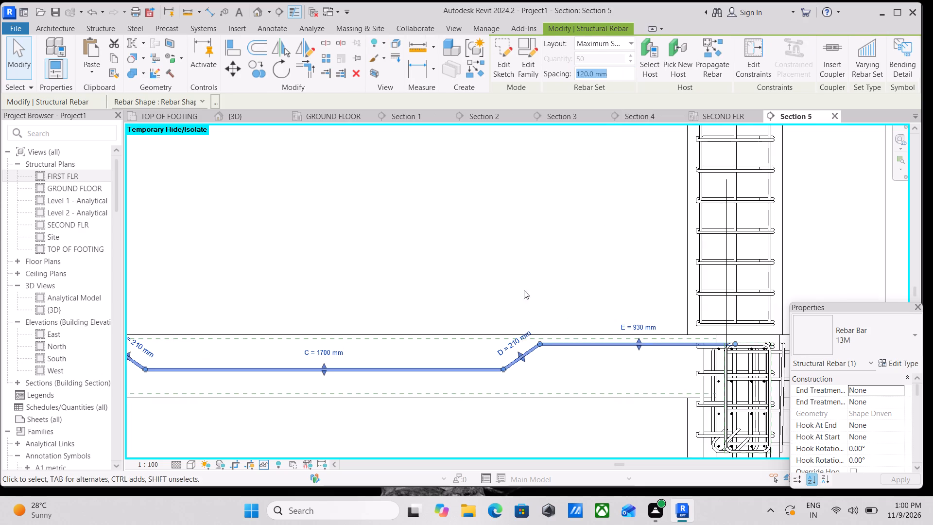
pyautogui.moveTo(476, 310); pyautogui.dragTo(585, 297, button='middle')
pyautogui.press('Escape')
# Make the cranked 13M bar set show unobscured in the {3D} view through its view visibility states.
pyautogui.scroll(2, 410, 365)
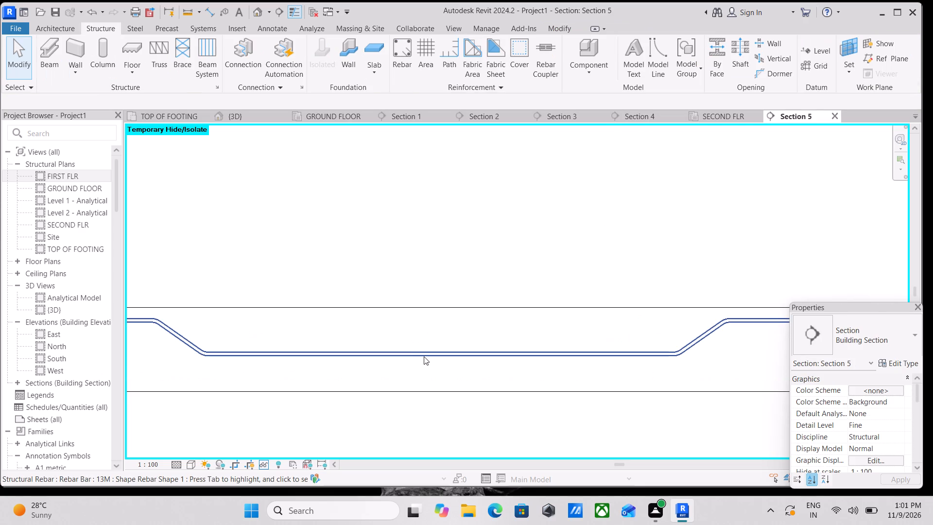
pyautogui.click(424, 356)
pyautogui.scroll(-1, 871, 425)
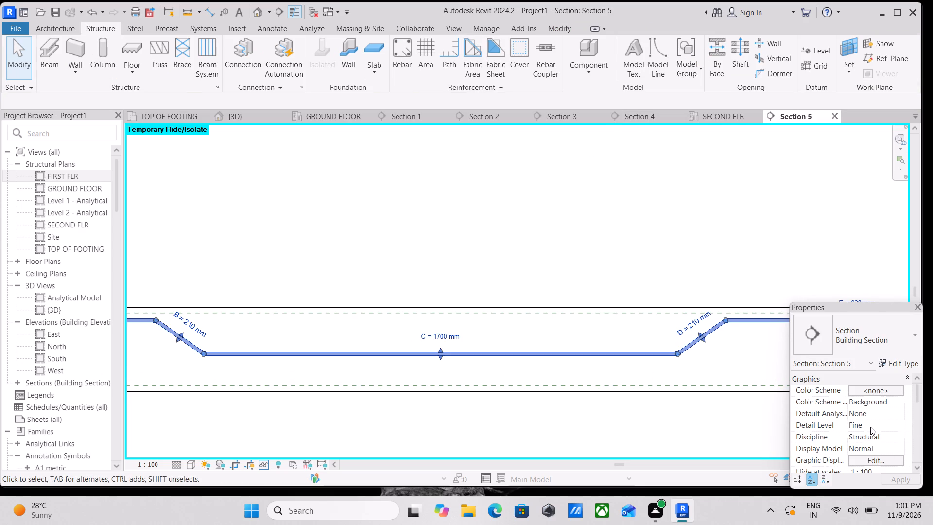
pyautogui.scroll(-1, 870, 427)
pyautogui.scroll(3, 856, 401)
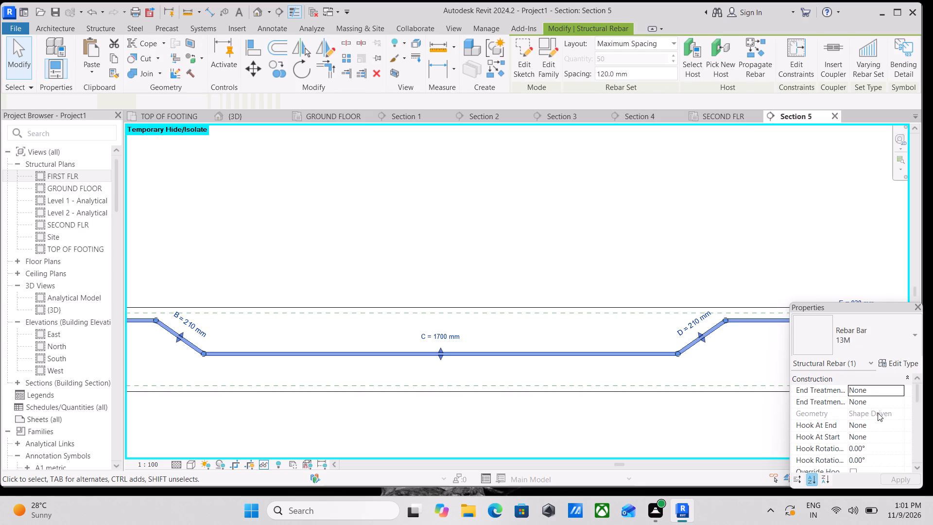
pyautogui.scroll(1, 878, 413)
pyautogui.scroll(-4, 876, 414)
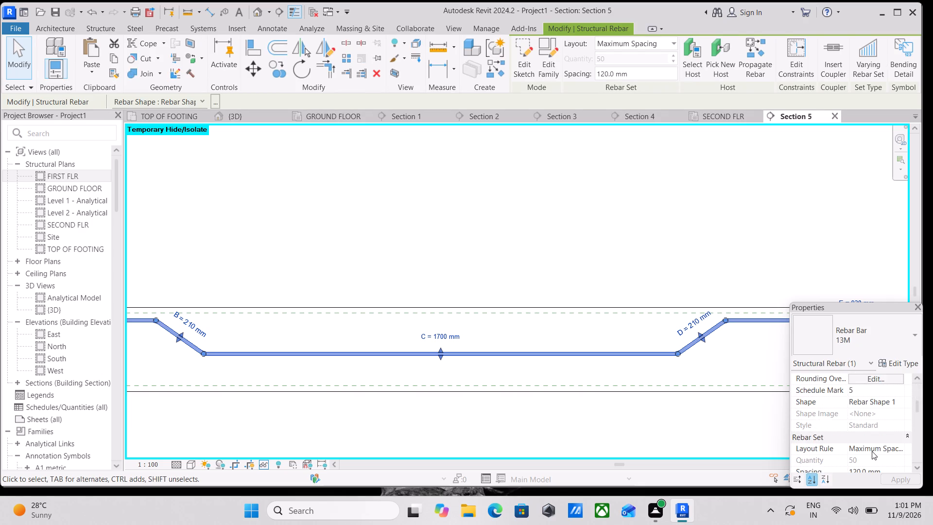
pyautogui.scroll(-3, 872, 451)
pyautogui.click(874, 393)
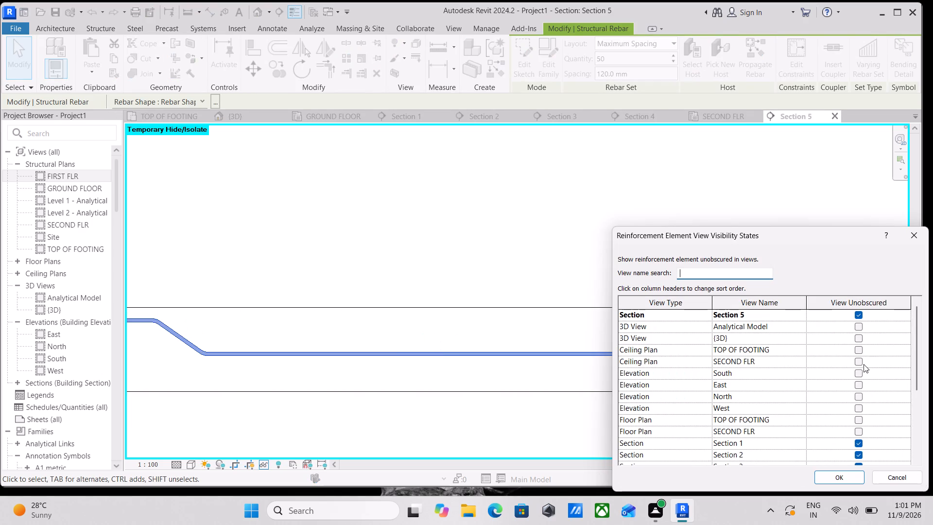
pyautogui.click(863, 338)
pyautogui.click(859, 338)
pyautogui.click(839, 475)
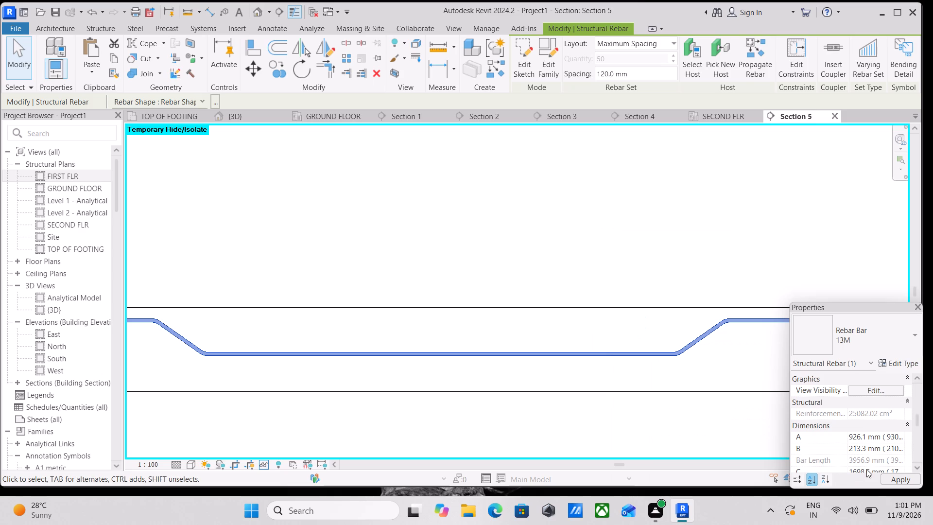
# Examine the cranked bar set along the slab span and at its west column support in the section.
pyautogui.scroll(-2, 658, 364)
pyautogui.moveTo(536, 322); pyautogui.dragTo(541, 347, button='middle')
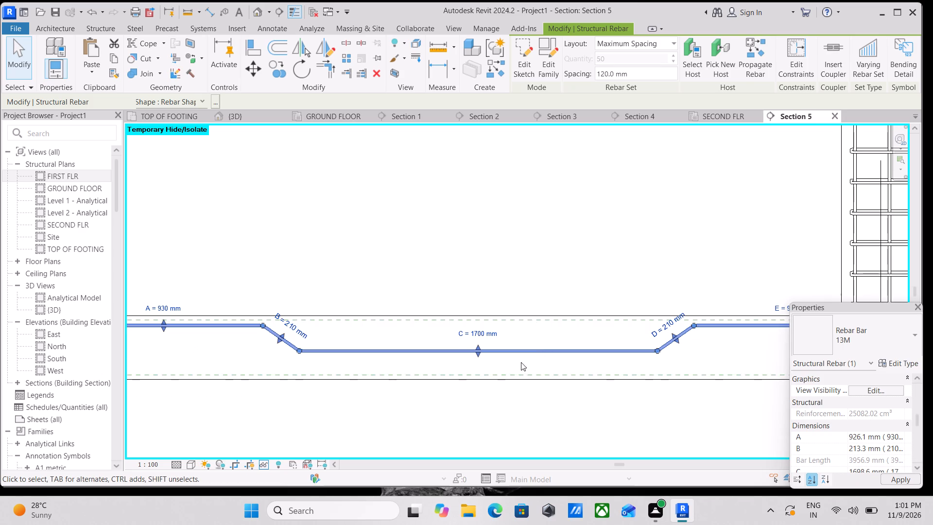
pyautogui.press('Escape')
pyautogui.moveTo(427, 380); pyautogui.dragTo(587, 344, button='middle')
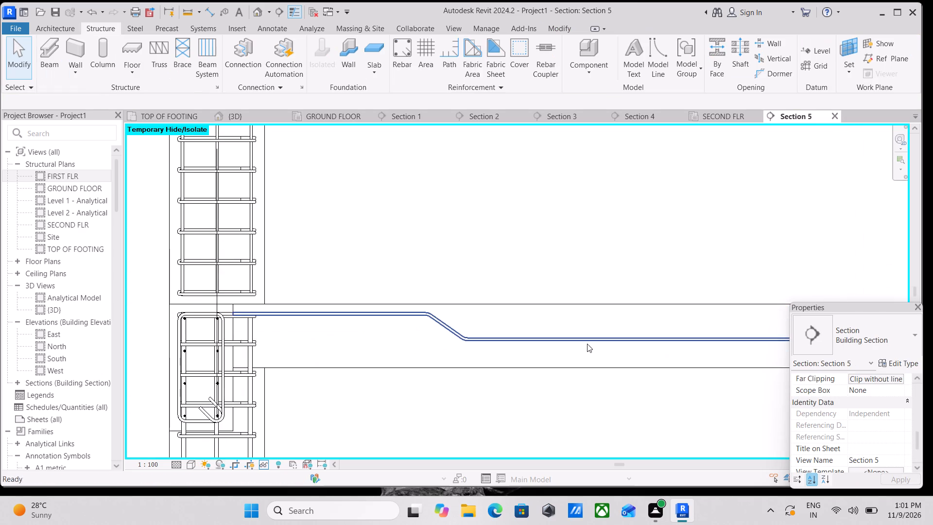
pyautogui.scroll(-2, 459, 336)
pyautogui.moveTo(459, 336); pyautogui.dragTo(460, 351, button='middle')
pyautogui.scroll(-1, 454, 342)
pyautogui.moveTo(453, 342); pyautogui.dragTo(474, 349, button='middle')
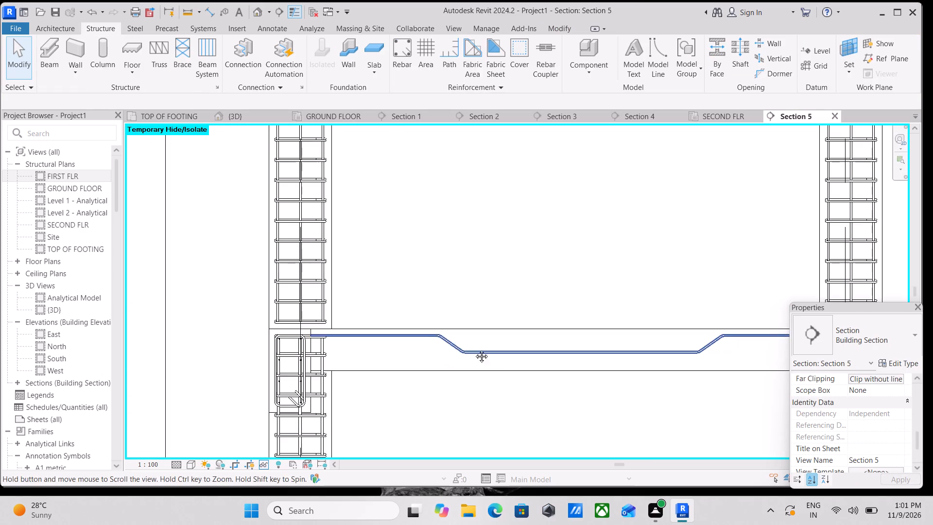
pyautogui.moveTo(474, 349); pyautogui.dragTo(513, 361, button='middle')
pyautogui.scroll(3, 579, 379)
pyautogui.press('Escape')
pyautogui.scroll(1, 602, 369)
pyautogui.moveTo(602, 369); pyautogui.dragTo(413, 359, button='middle')
pyautogui.press('Escape')
# Check the dimensions and view visibility states of the spanning cranked 13M bar set in the slab section.
pyautogui.click(524, 357)
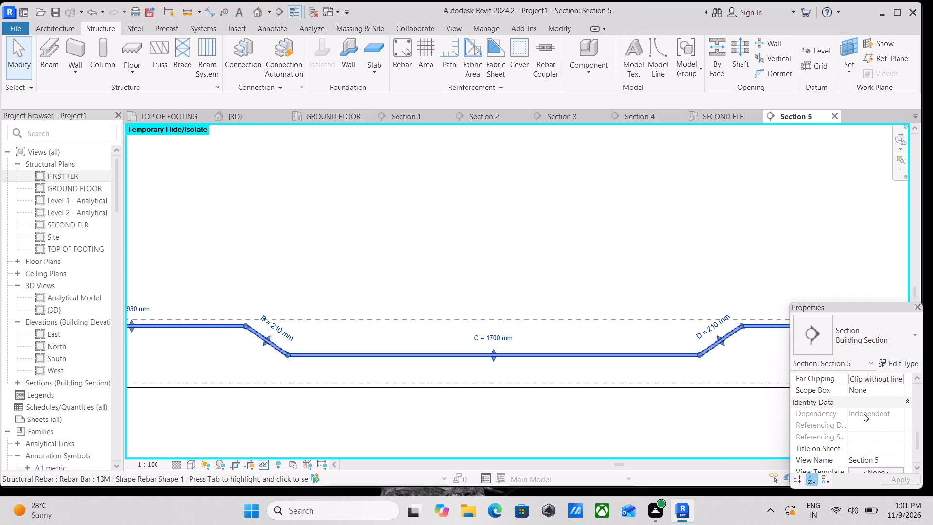
pyautogui.scroll(-3, 858, 416)
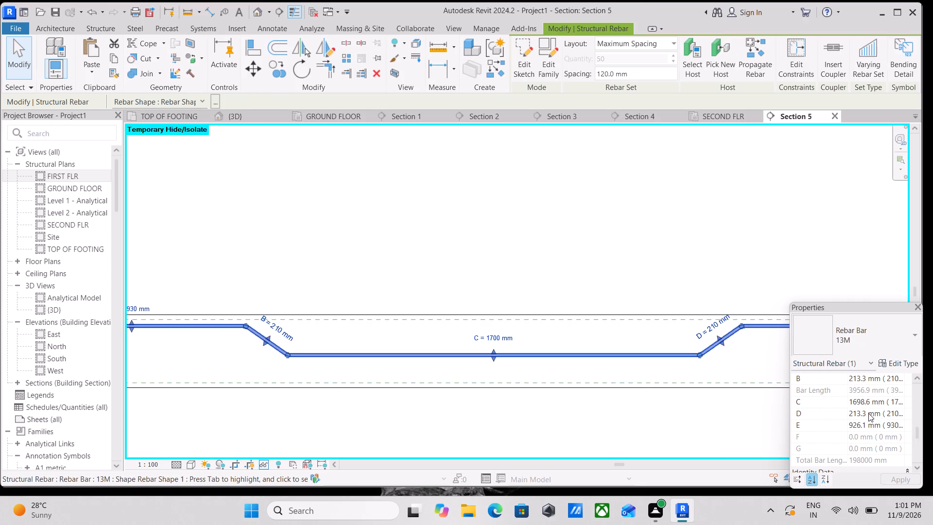
pyautogui.scroll(3, 868, 413)
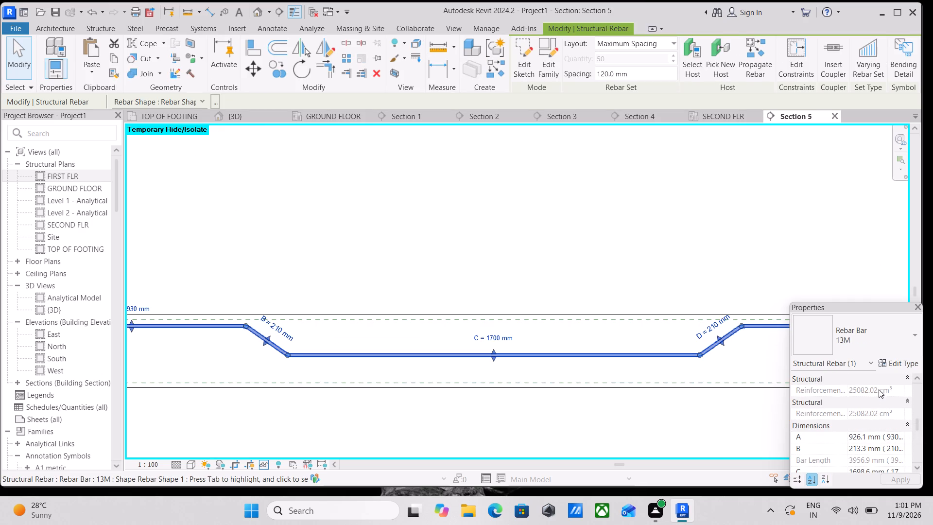
pyautogui.click(879, 388)
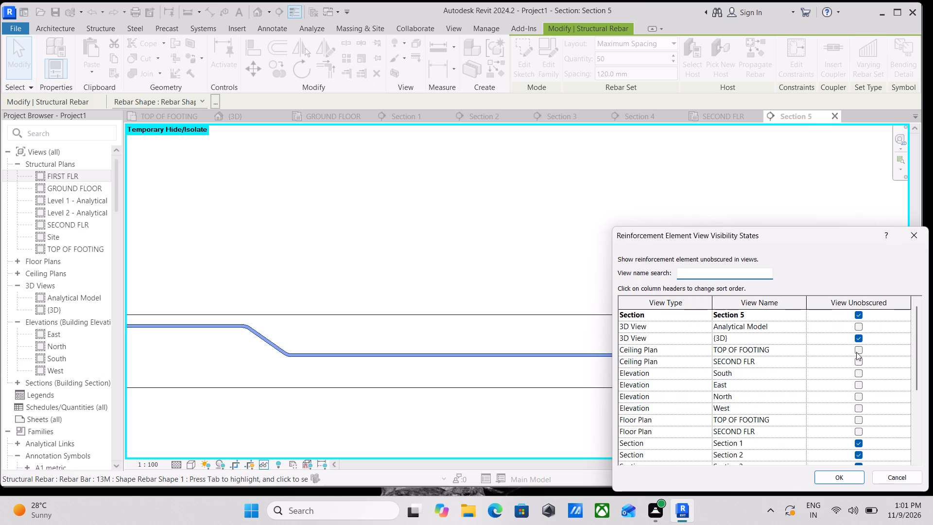
pyautogui.click(838, 476)
pyautogui.scroll(-3, 399, 319)
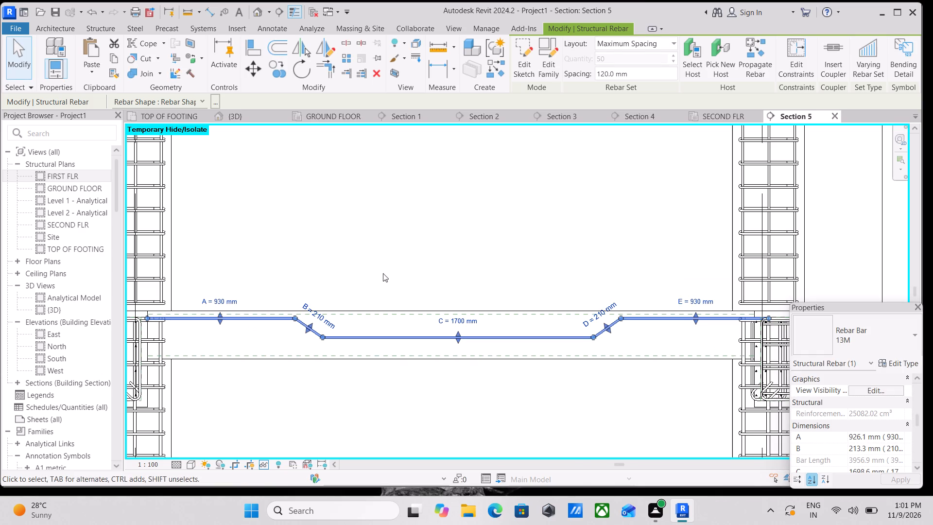
pyautogui.moveTo(383, 273); pyautogui.dragTo(462, 322, button='middle')
pyautogui.press('Escape')
# Place a cranked 13M bar perpendicular to cover in the ground-floor slab, just inside the west column.
pyautogui.scroll(2, 283, 353)
pyautogui.moveTo(294, 386); pyautogui.dragTo(387, 383, button='middle')
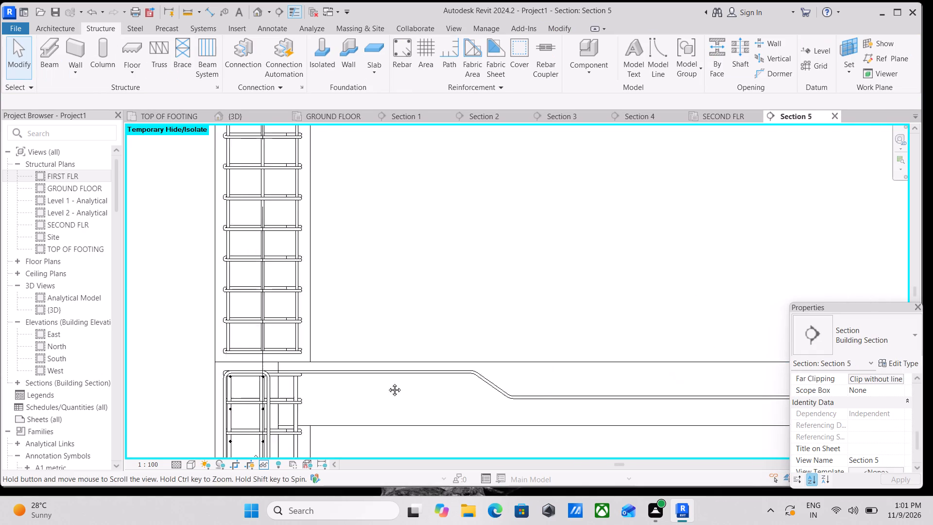
pyautogui.moveTo(387, 383); pyautogui.dragTo(402, 383, button='middle')
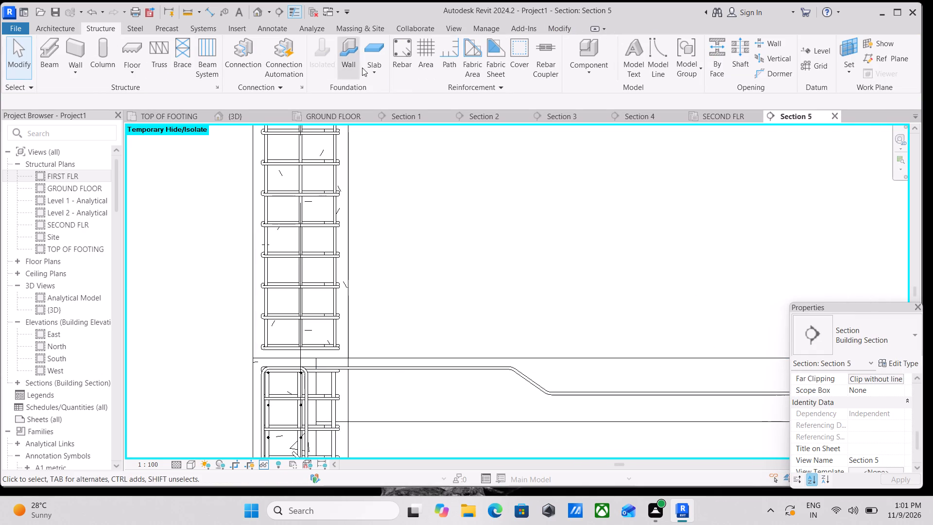
pyautogui.click(400, 58)
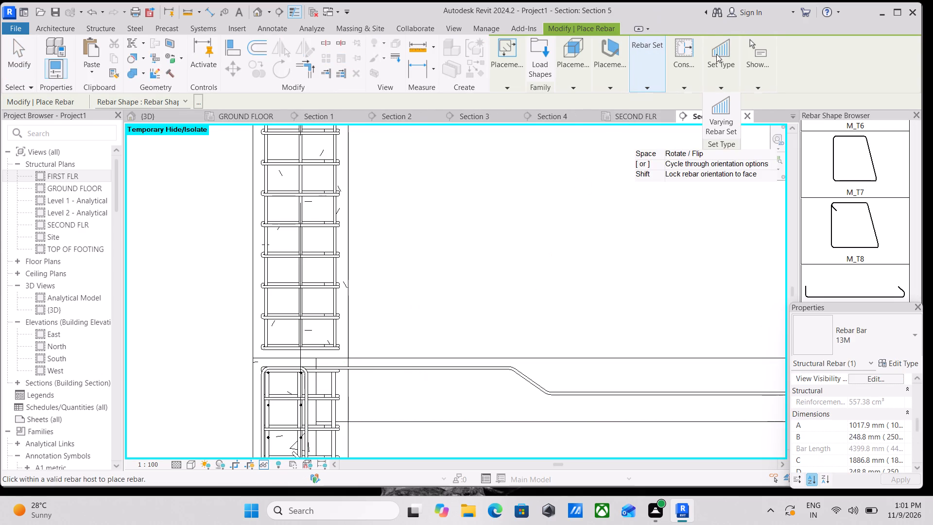
pyautogui.click(647, 83)
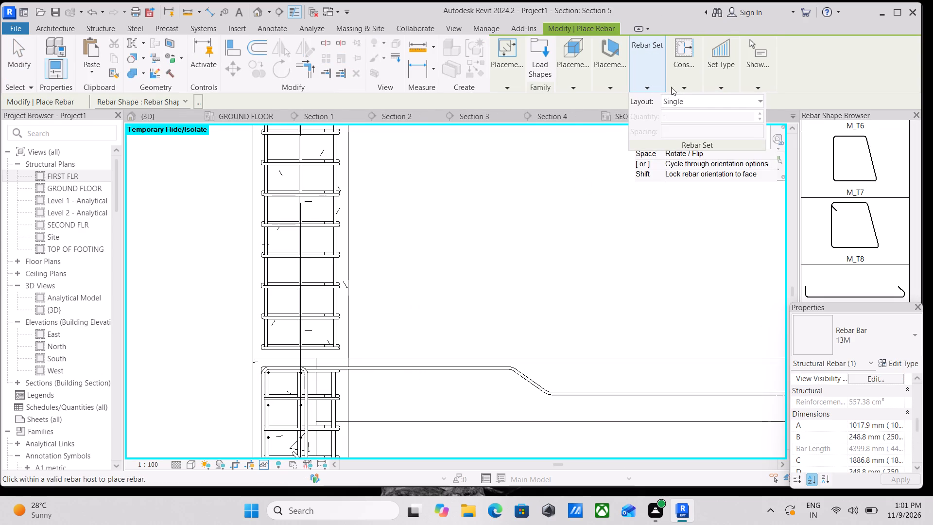
pyautogui.click(611, 79)
pyautogui.click(684, 101)
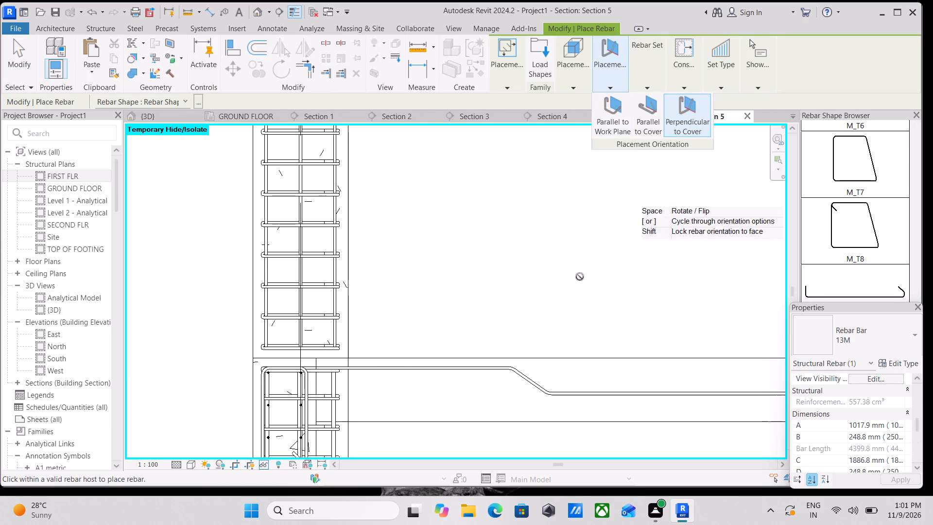
pyautogui.scroll(3, 361, 390)
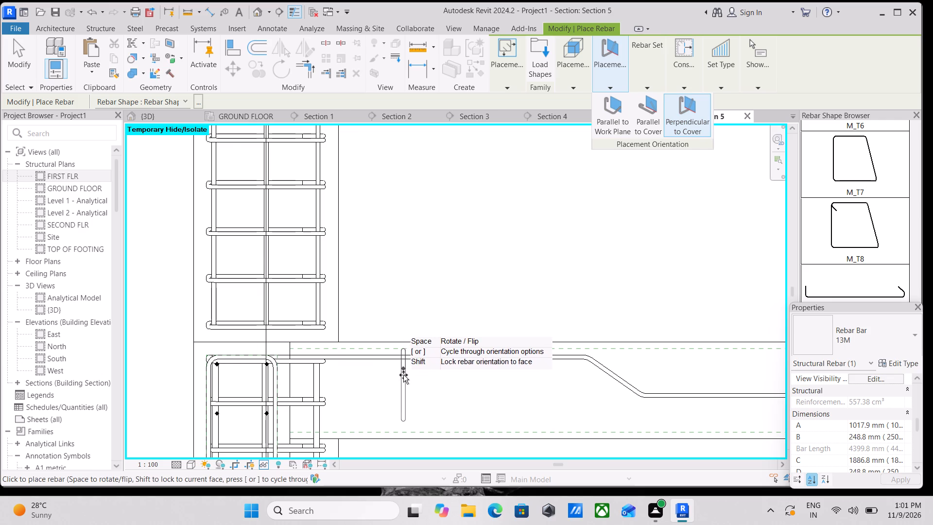
pyautogui.scroll(2, 346, 380)
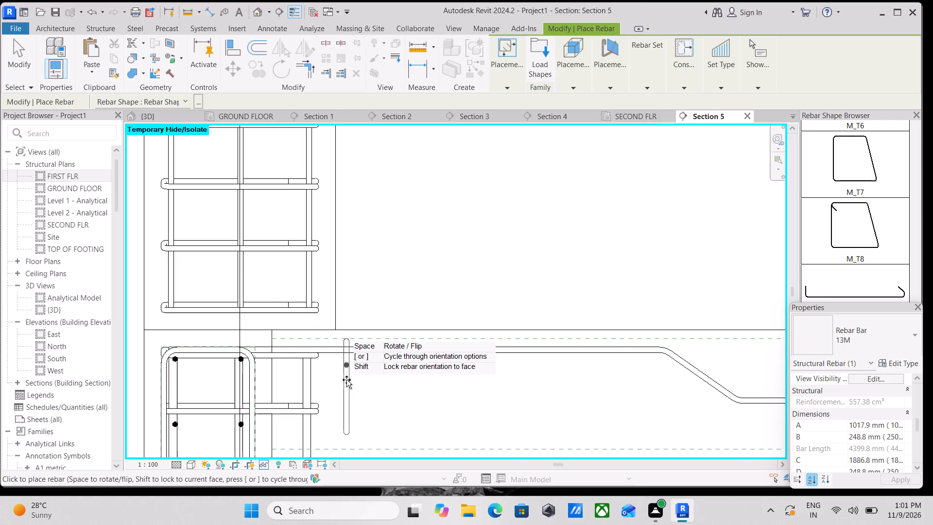
pyautogui.click(349, 379)
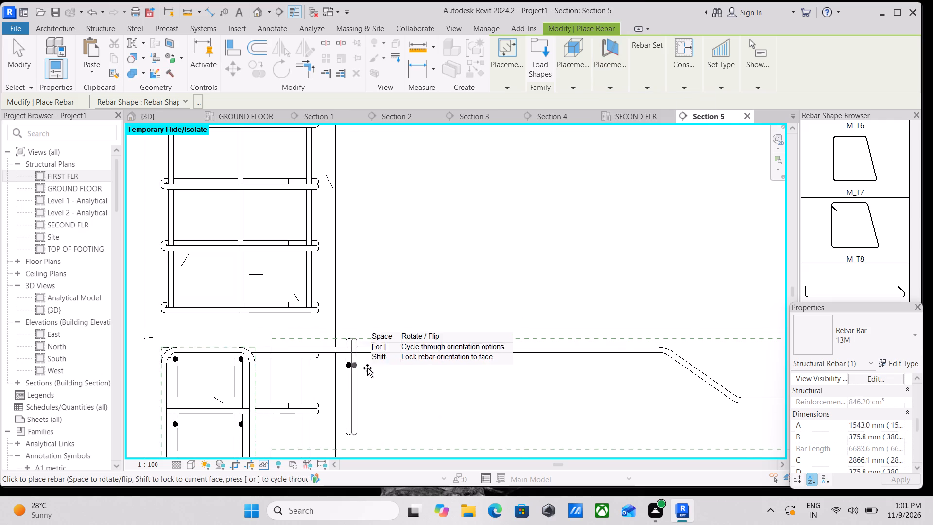
pyautogui.press('Escape')
pyautogui.press('Escape')
# Lay out the new perpendicular cranked 13M bar as a Maximum Spacing set at 120 mm along the slab.
pyautogui.click(351, 378)
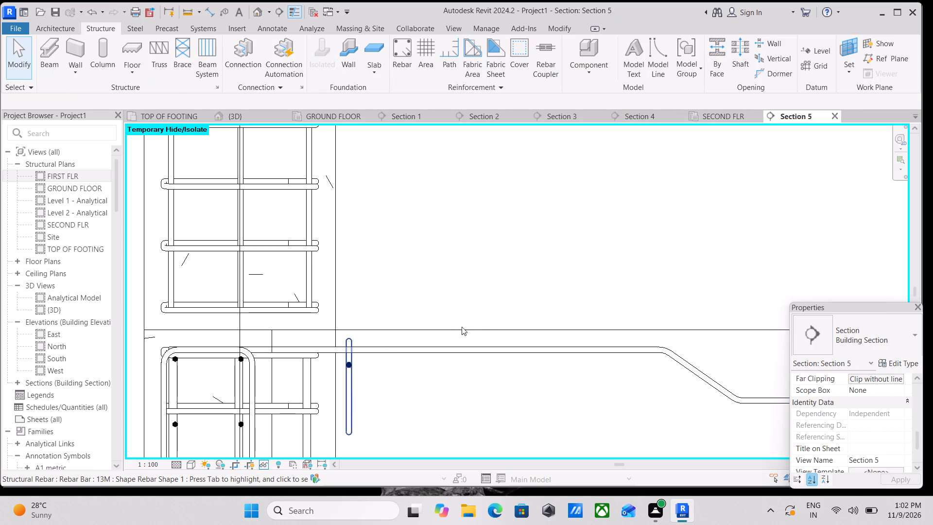
pyautogui.click(631, 43)
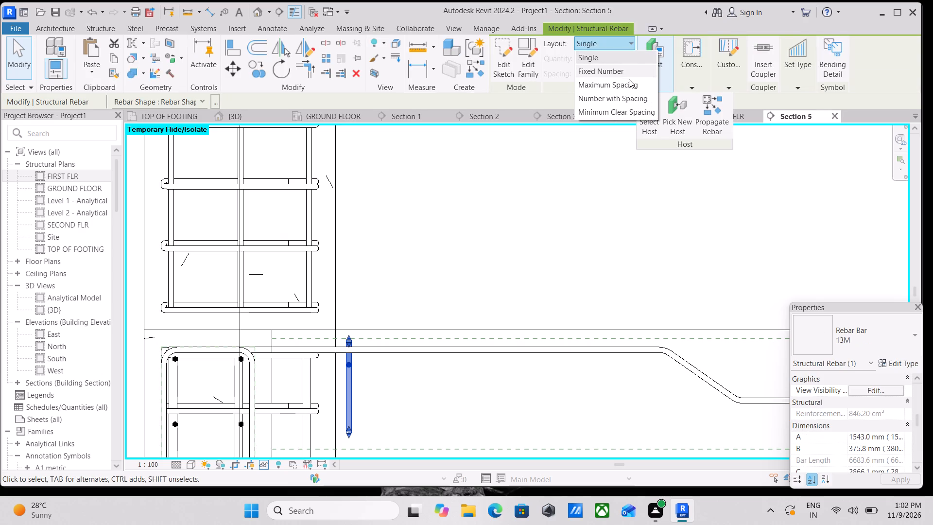
pyautogui.click(629, 87)
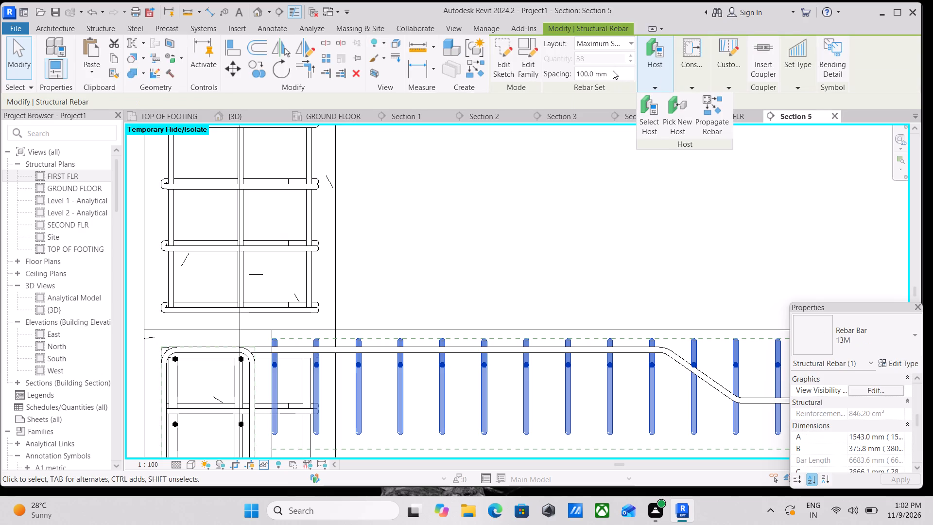
pyautogui.click(615, 74)
pyautogui.click(617, 73)
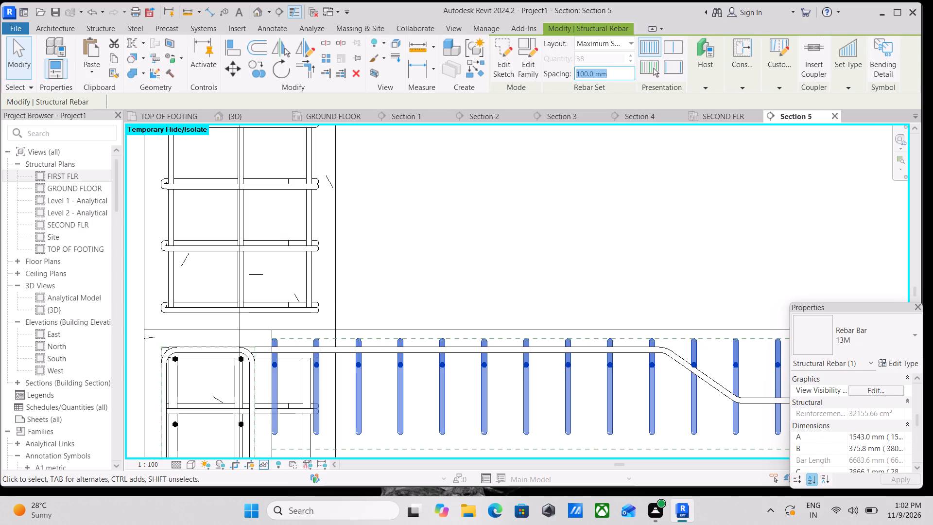
pyautogui.moveTo(608, 73); pyautogui.dragTo(545, 79)
pyautogui.write('120MM')
pyautogui.press('Return')
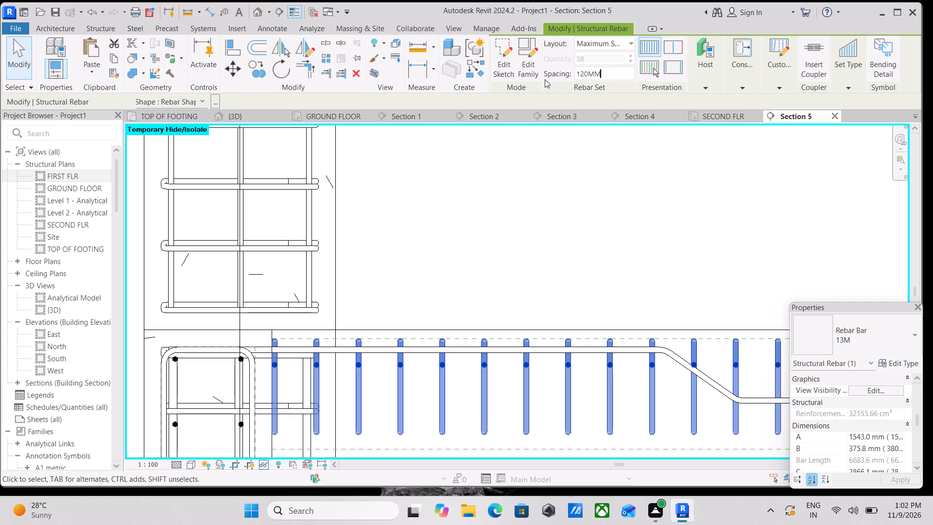
pyautogui.scroll(-3, 500, 170)
pyautogui.scroll(-3, 578, 228)
pyautogui.scroll(-2, 639, 220)
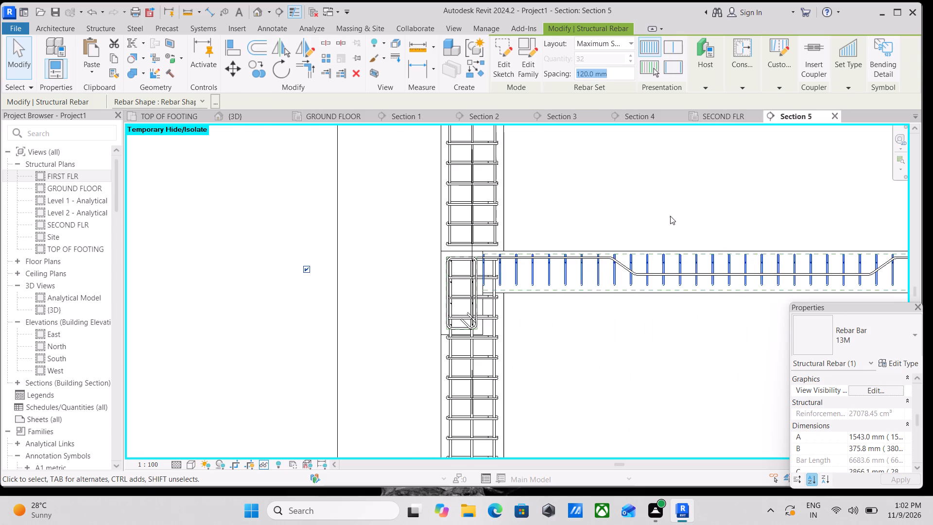
pyautogui.moveTo(670, 216); pyautogui.dragTo(467, 260, button='middle')
pyautogui.scroll(3, 729, 317)
pyautogui.press('Escape')
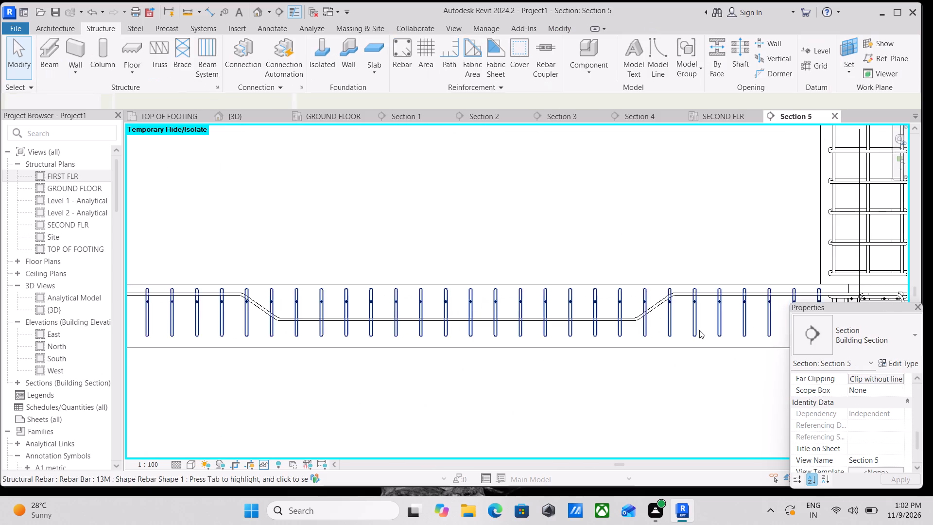
# Make the perpendicular 13M bar set show unobscured in the {3D} view through its view visibility states.
pyautogui.scroll(4, 700, 330)
pyautogui.press('Escape')
pyautogui.click(646, 321)
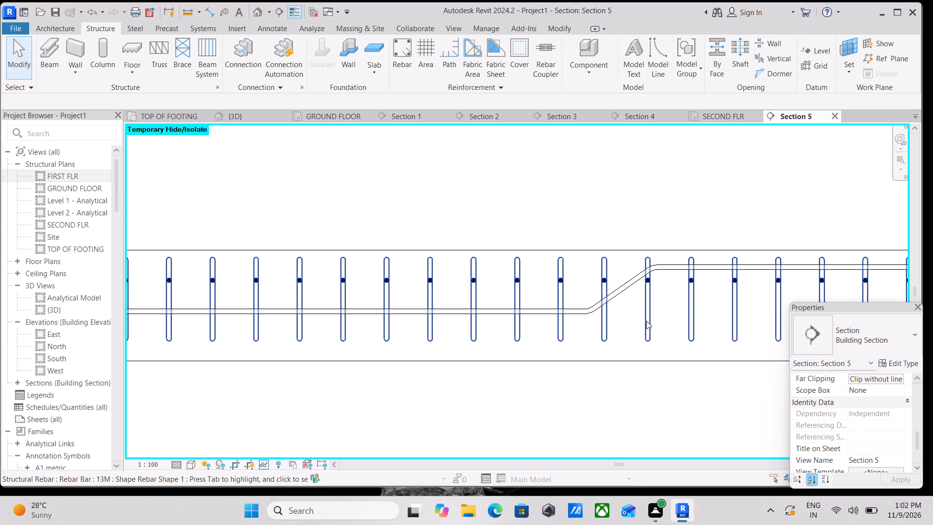
pyautogui.scroll(-3, 872, 438)
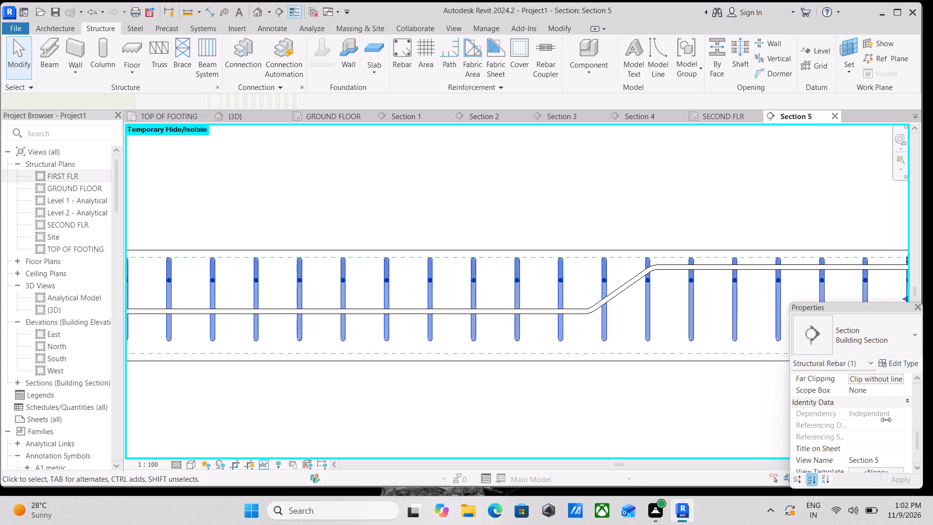
pyautogui.scroll(3, 847, 410)
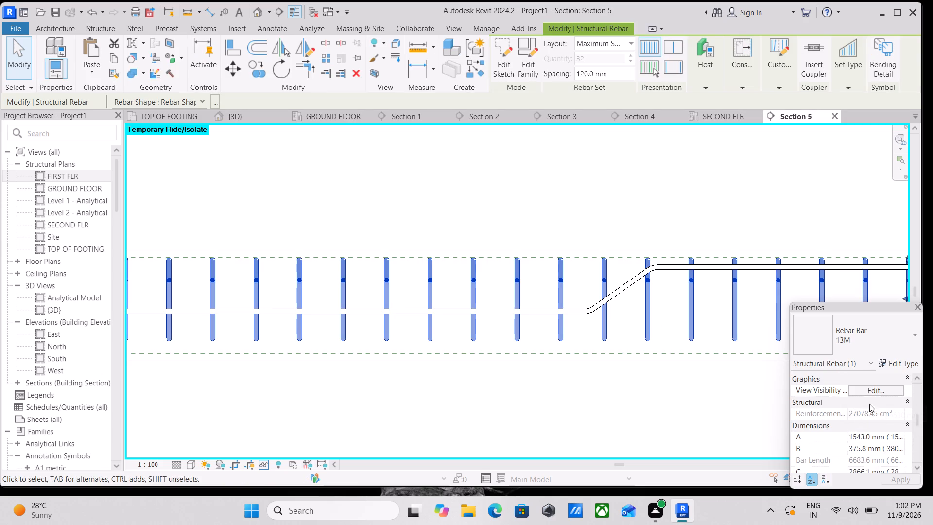
pyautogui.click(876, 389)
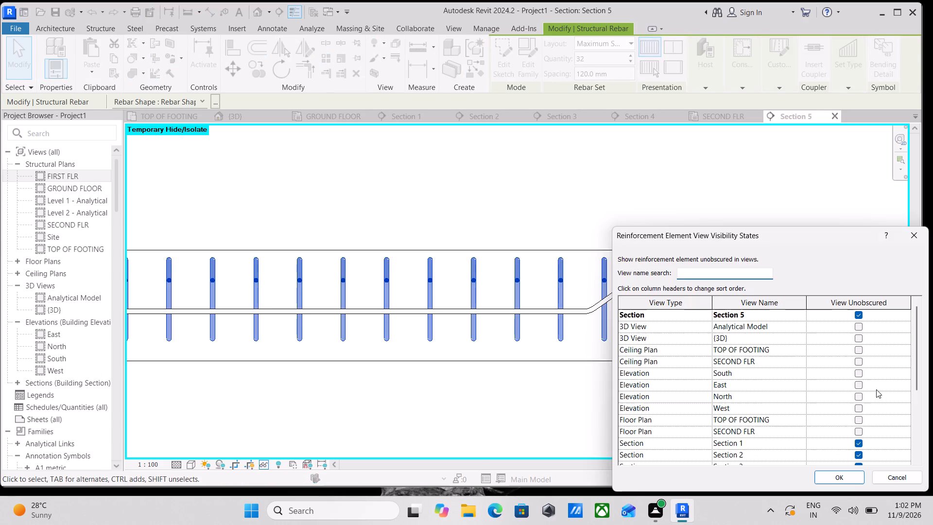
pyautogui.click(858, 339)
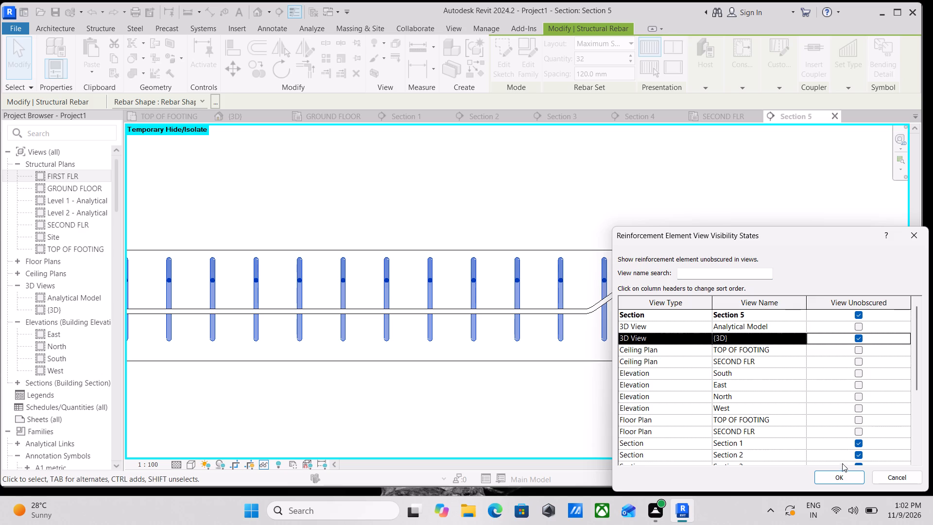
pyautogui.click(836, 473)
pyautogui.scroll(-2, 466, 259)
pyautogui.moveTo(466, 259); pyautogui.dragTo(558, 307, button='middle')
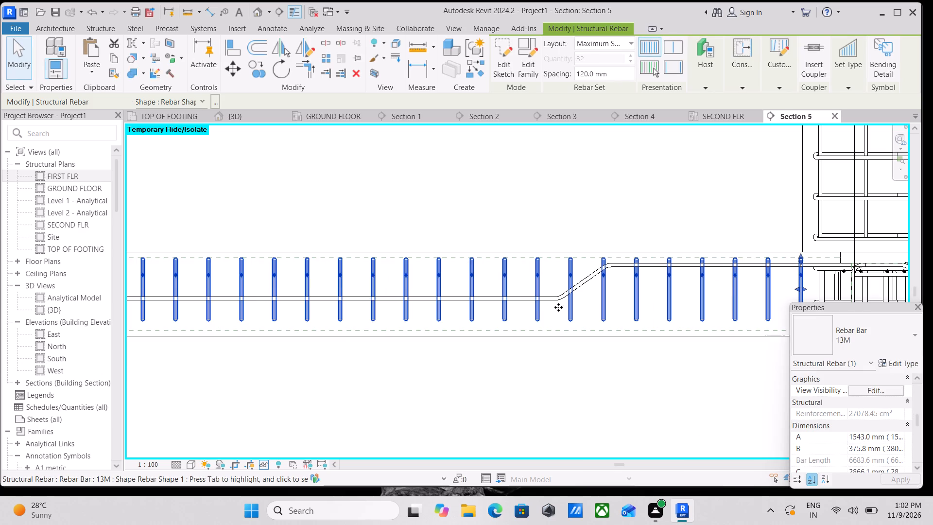
pyautogui.moveTo(558, 307); pyautogui.dragTo(586, 318, button='middle')
pyautogui.scroll(5, 399, 329)
pyautogui.press('Escape')
# Recheck the spanning cranked bar set's view visibility states and examine both crossing bar sets in the slab section.
pyautogui.scroll(3, 376, 387)
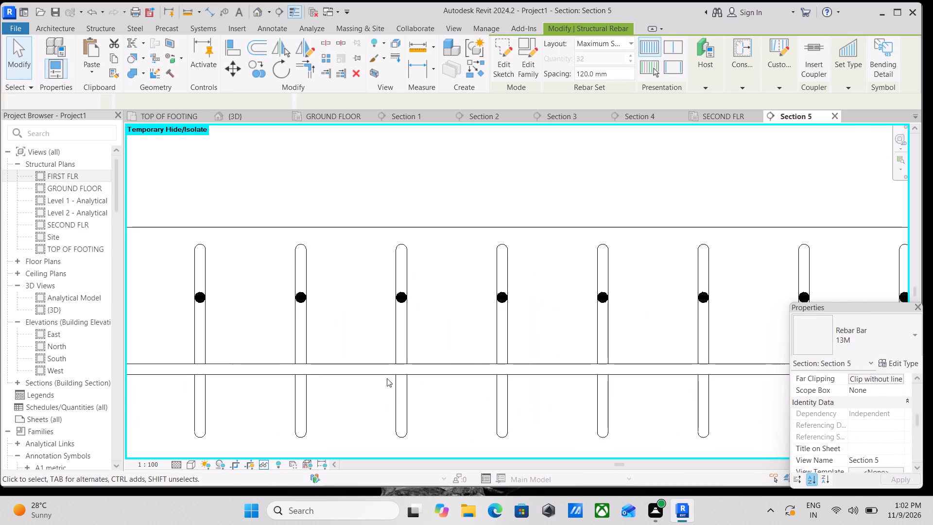
pyautogui.keyDown('ctrl'); pyautogui.click(335, 367); pyautogui.keyUp('ctrl')
pyautogui.press('Escape')
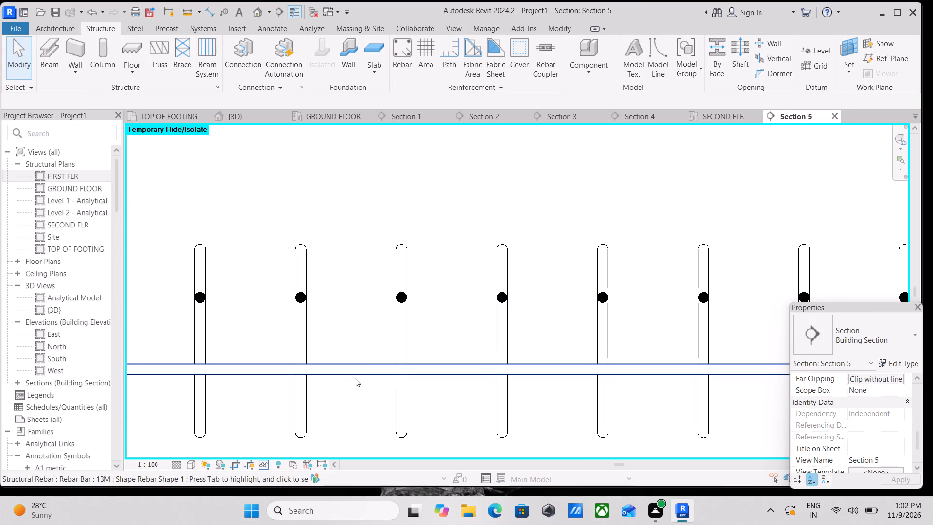
pyautogui.click(361, 373)
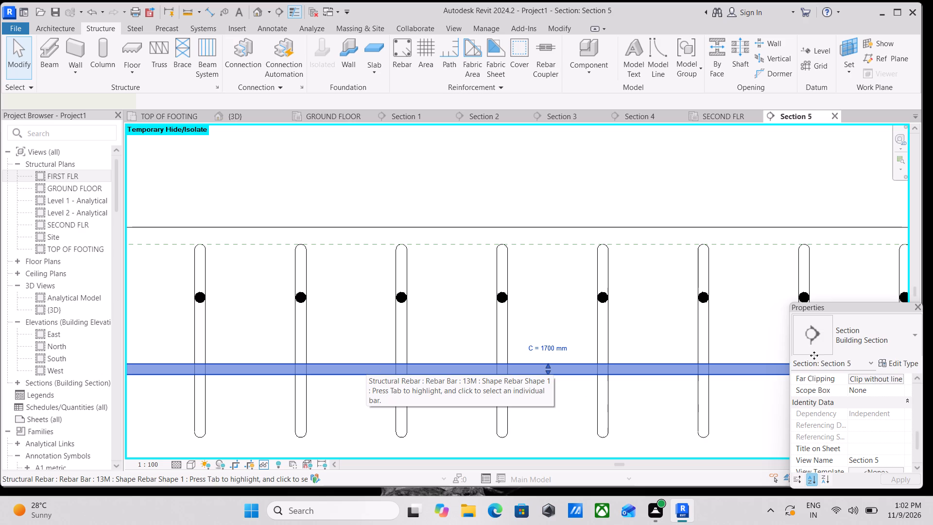
pyautogui.scroll(-2, 924, 385)
pyautogui.click(877, 390)
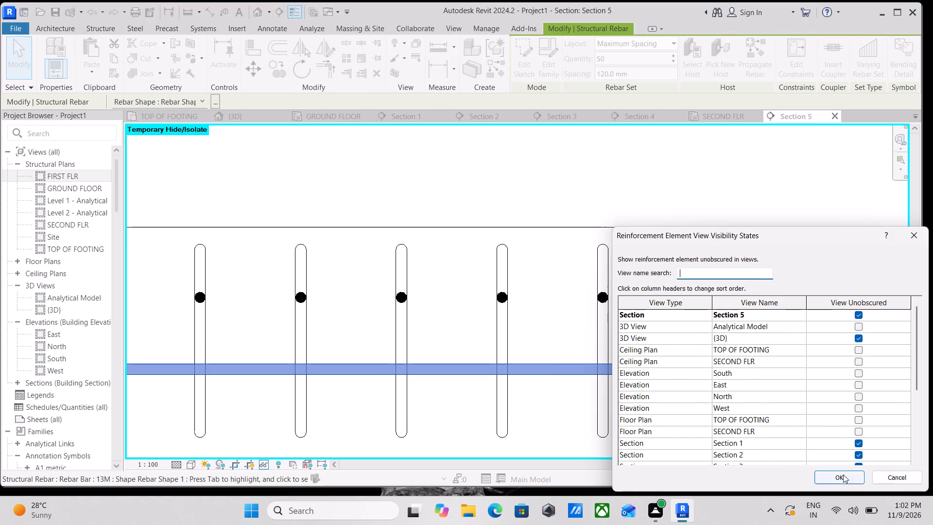
pyautogui.click(843, 474)
pyautogui.scroll(-4, 502, 379)
pyautogui.press('Escape')
pyautogui.scroll(-3, 512, 347)
pyautogui.moveTo(512, 347); pyautogui.dragTo(617, 335, button='middle')
pyautogui.click(454, 310)
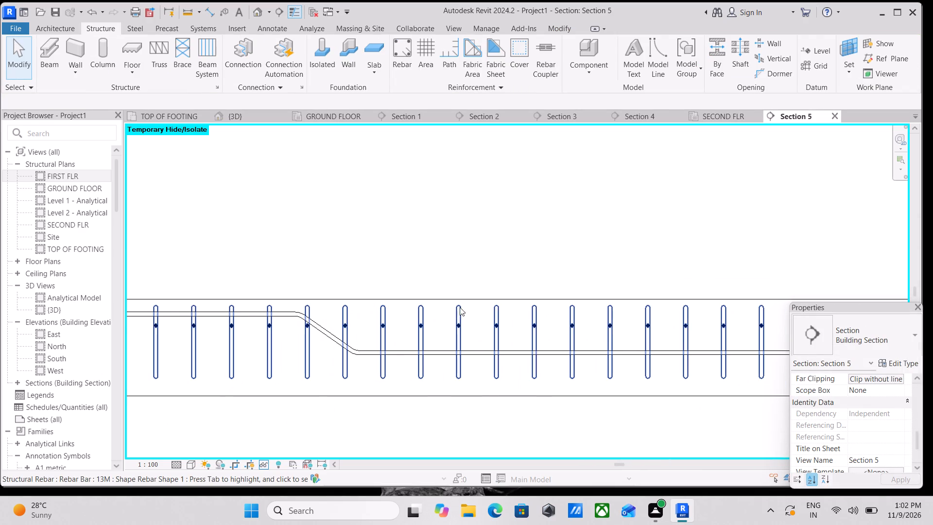
pyautogui.scroll(-2, 494, 316)
pyautogui.moveTo(496, 321); pyautogui.dragTo(525, 364, button='middle')
pyautogui.press('Escape')
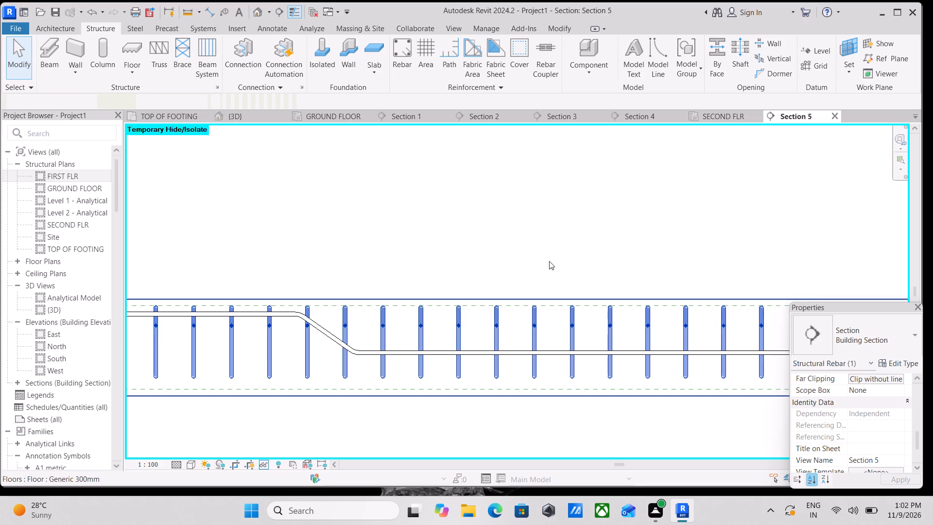
# Place a straight M_00 13M bar perpendicular to the section, about 35 mm above the slab's underside and 15 mm from its west edge.
pyautogui.moveTo(396, 248); pyautogui.dragTo(486, 231, button='middle')
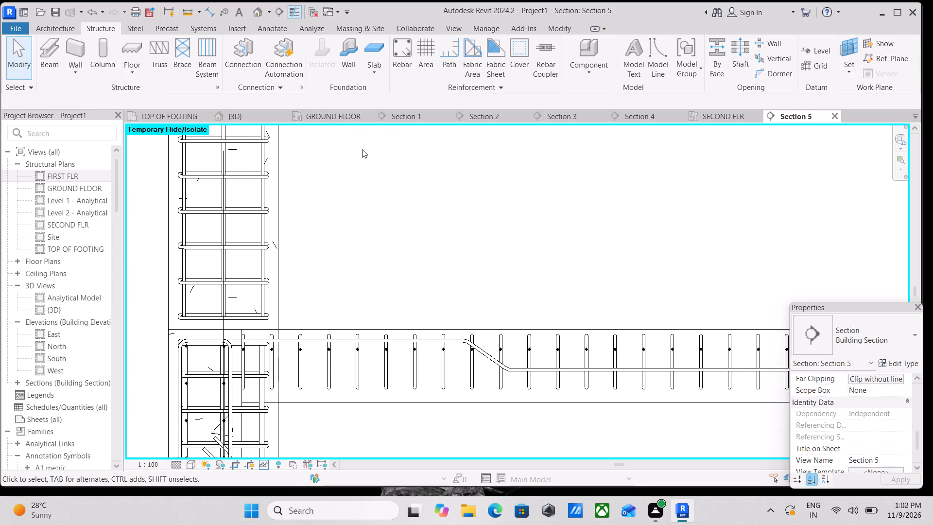
pyautogui.click(404, 45)
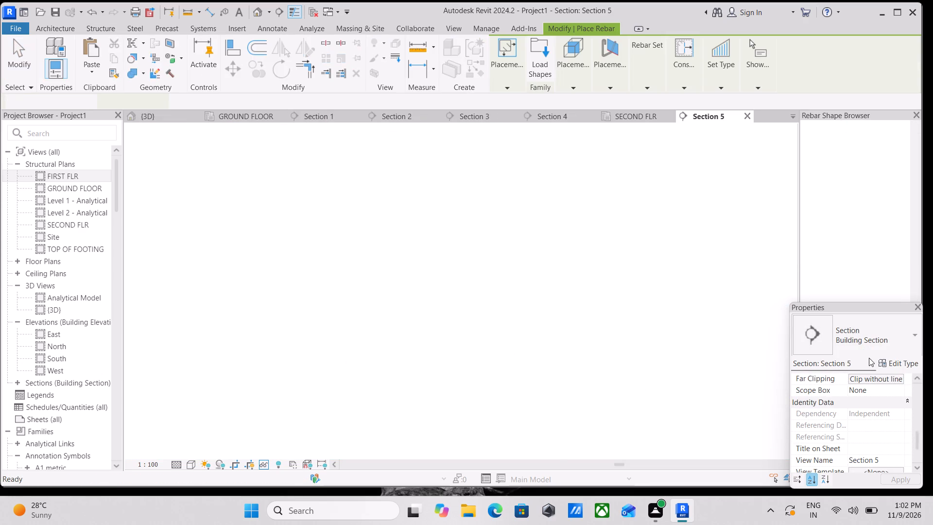
pyautogui.scroll(16, 872, 237)
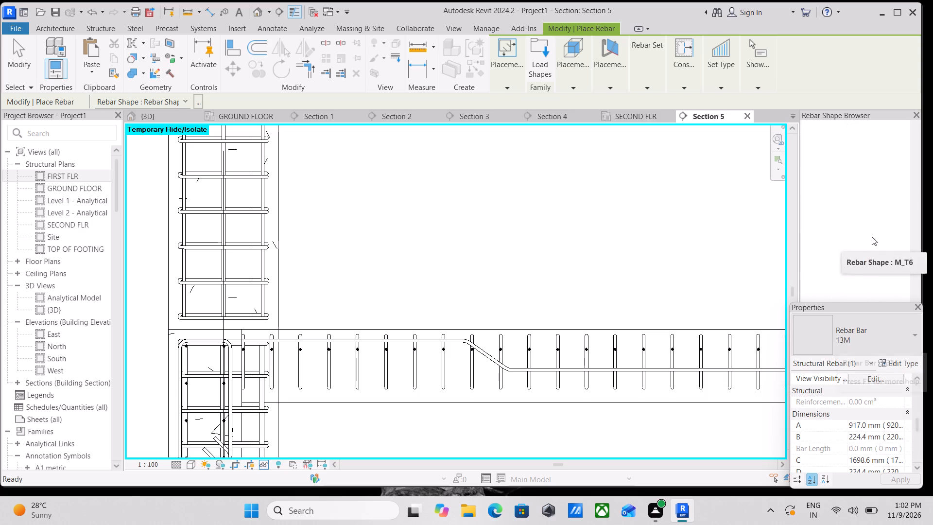
pyautogui.scroll(7, 872, 237)
pyautogui.scroll(-1, 872, 237)
pyautogui.scroll(9, 872, 237)
pyautogui.scroll(11, 874, 185)
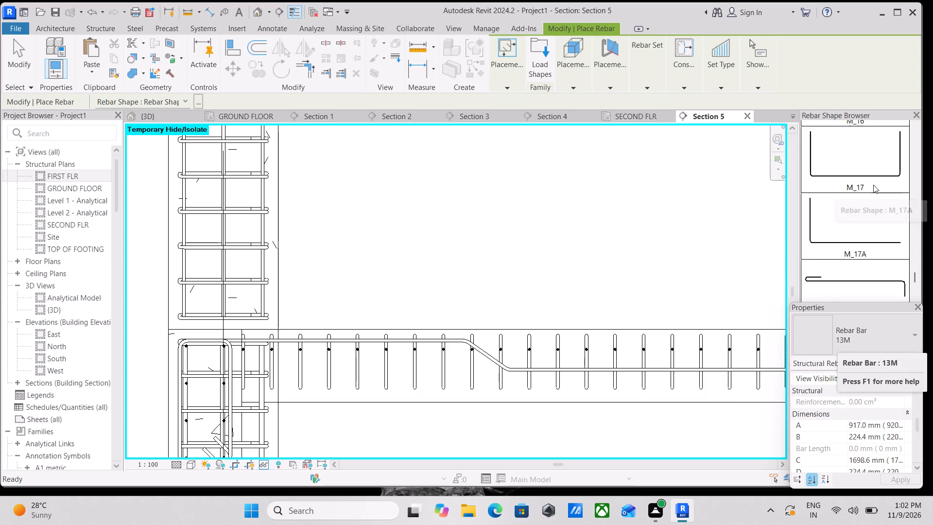
pyautogui.scroll(20, 873, 185)
pyautogui.scroll(13, 873, 185)
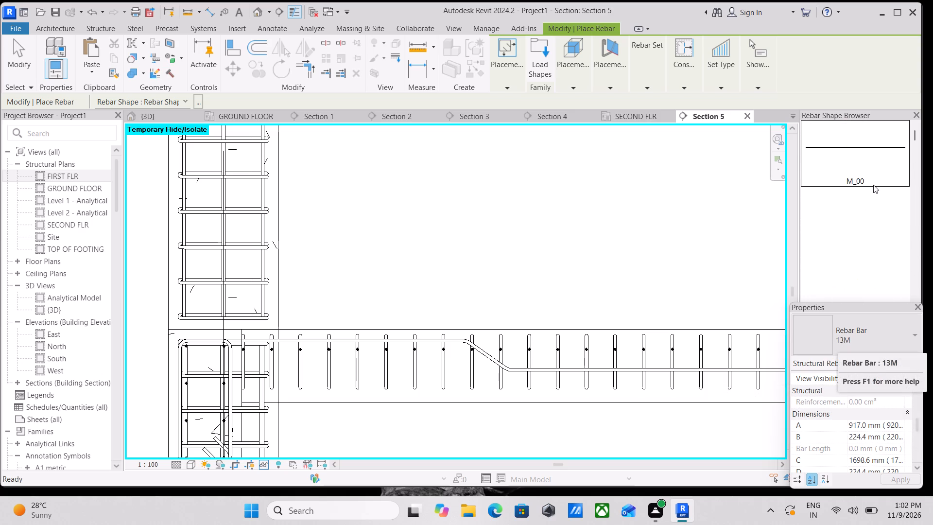
pyautogui.scroll(6, 873, 185)
pyautogui.click(871, 180)
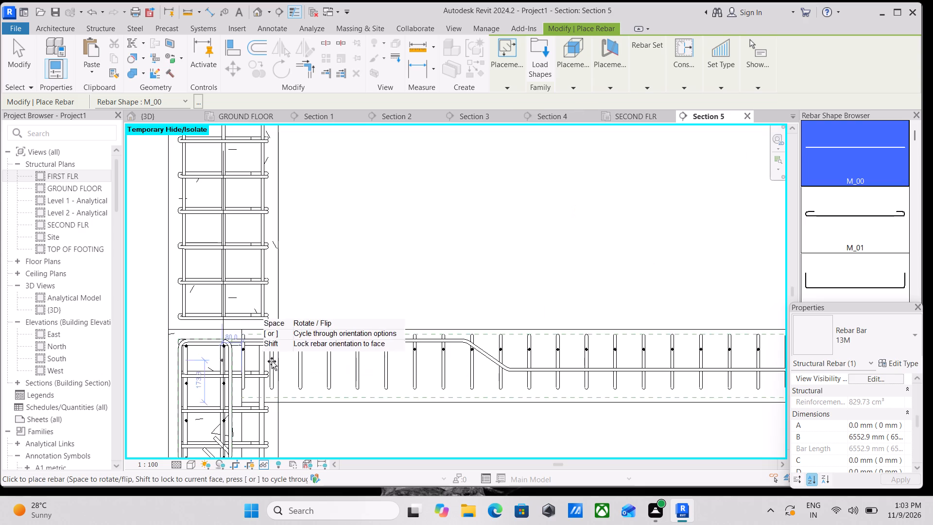
pyautogui.scroll(4, 270, 391)
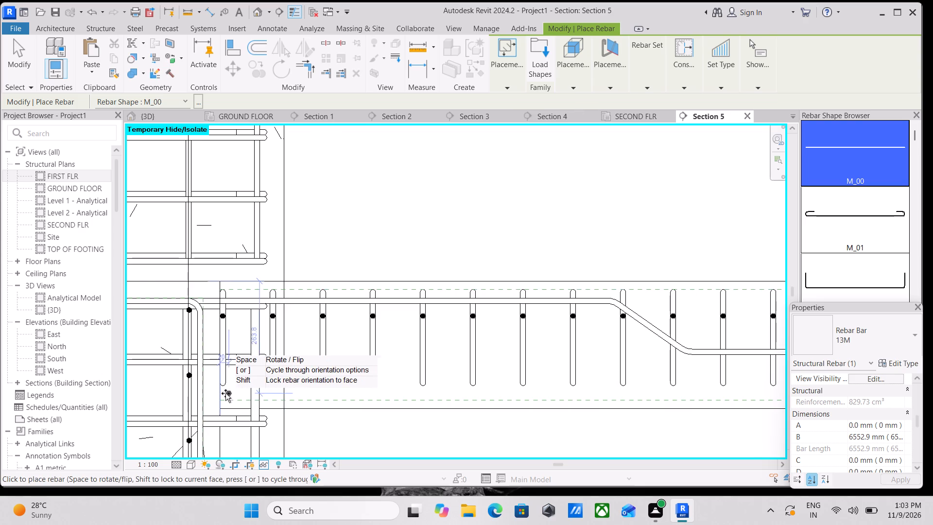
pyautogui.click(226, 394)
pyautogui.press('Escape')
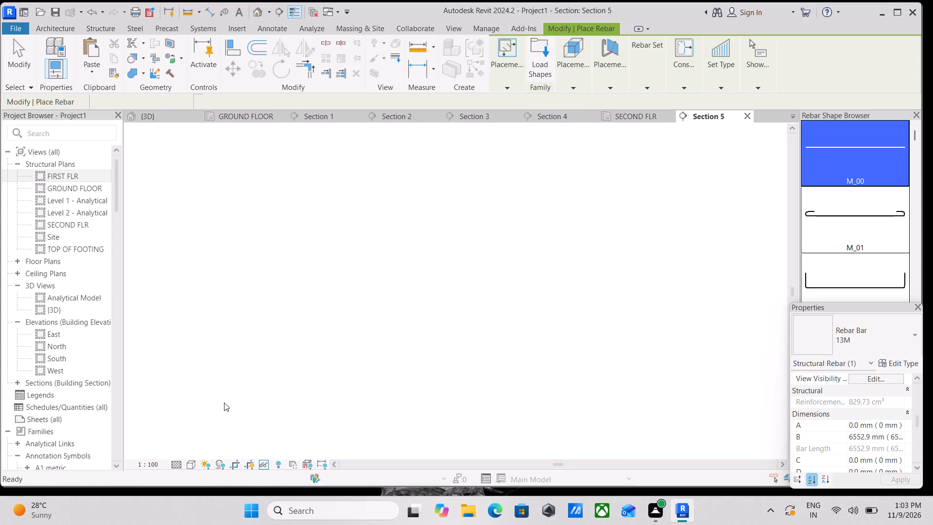
pyautogui.press('Escape')
# Make the new straight 13M bar show unobscured in the {3D} view through its view visibility states.
pyautogui.scroll(2, 224, 402)
pyautogui.click(225, 392)
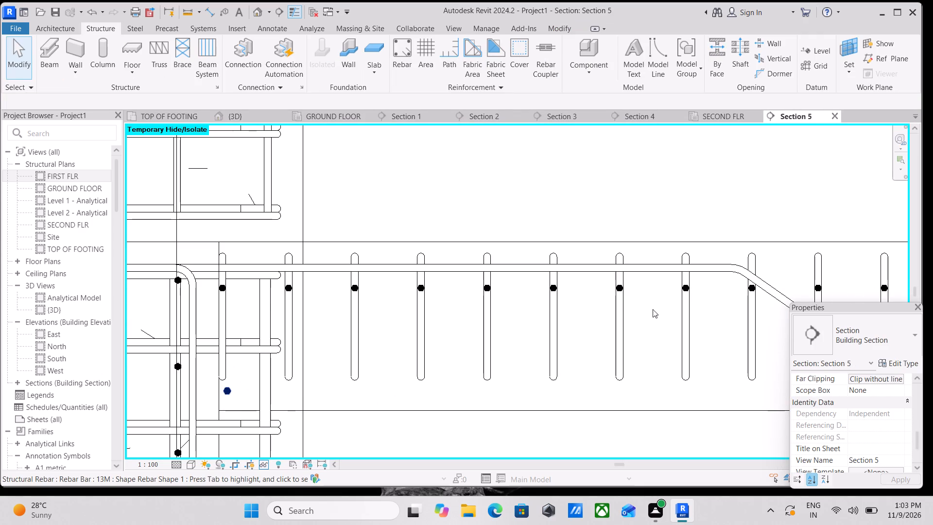
pyautogui.scroll(-2, 869, 409)
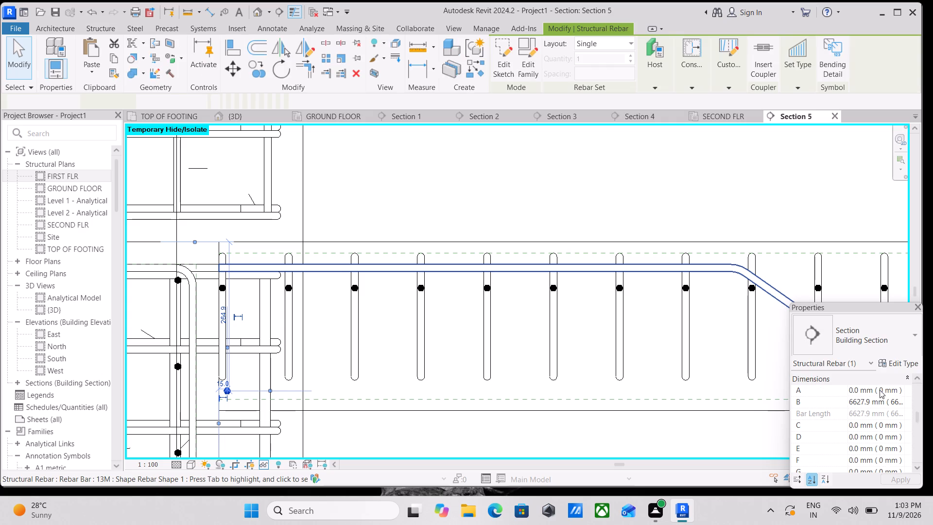
pyautogui.click(880, 390)
pyautogui.press('Escape')
pyautogui.scroll(2, 199, 382)
pyautogui.scroll(2, 252, 392)
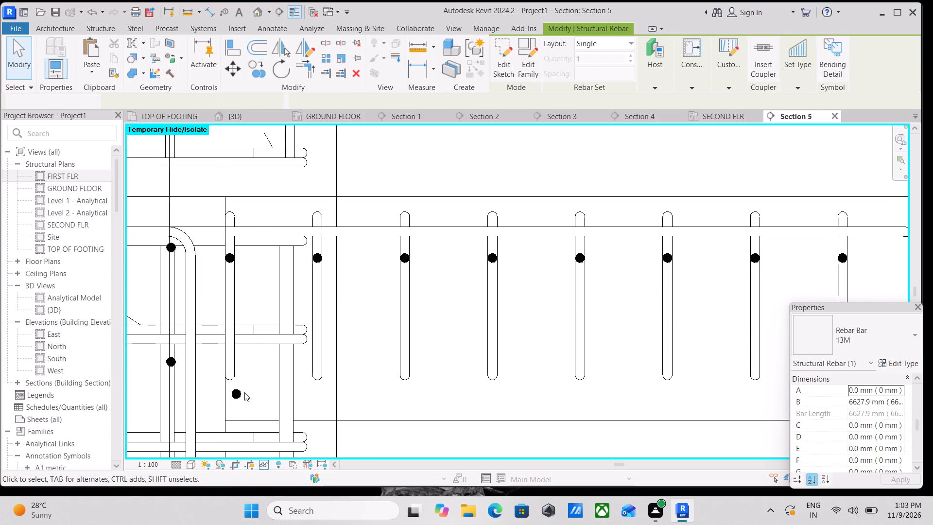
pyautogui.click(234, 402)
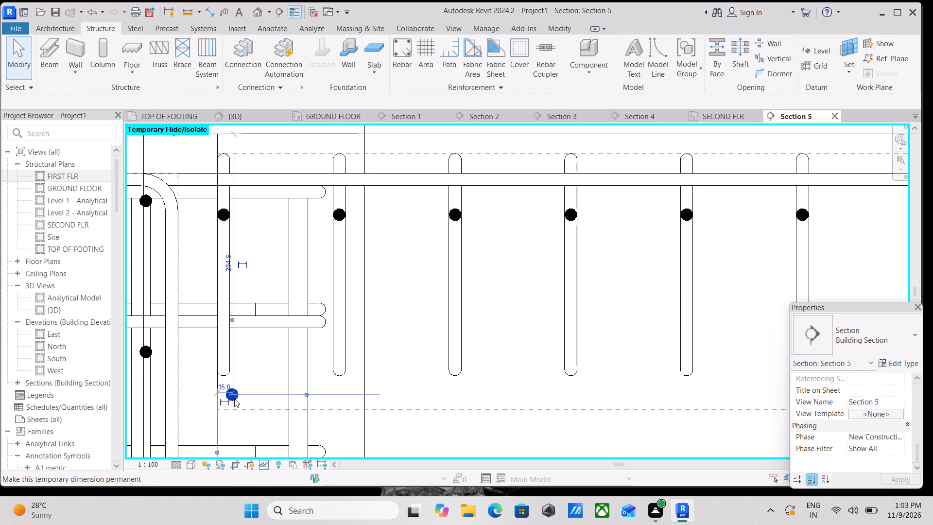
pyautogui.scroll(2, 889, 416)
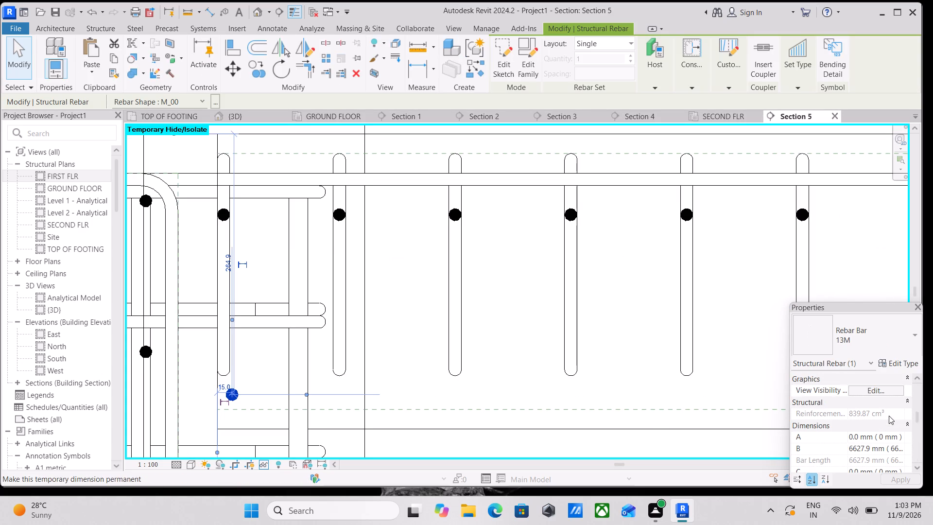
pyautogui.click(892, 393)
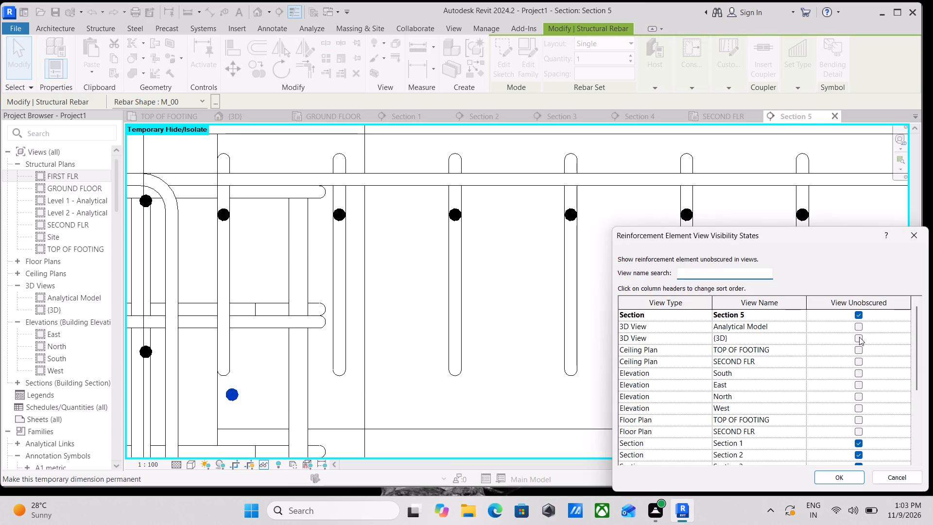
pyautogui.click(859, 337)
pyautogui.click(843, 474)
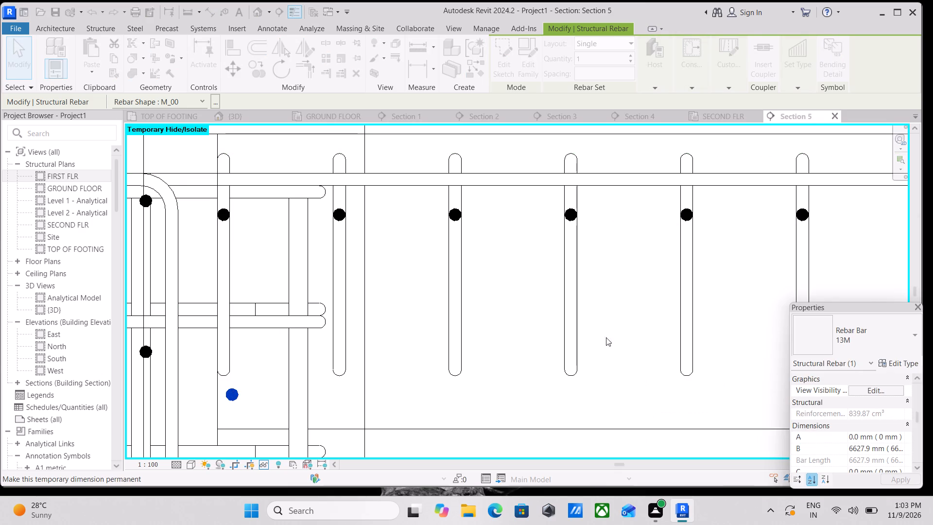
pyautogui.scroll(-3, 380, 325)
pyautogui.press('Escape')
# Lay out the straight bottom 13M bar as a Maximum Spacing set at 120 mm along the slab.
pyautogui.click(284, 373)
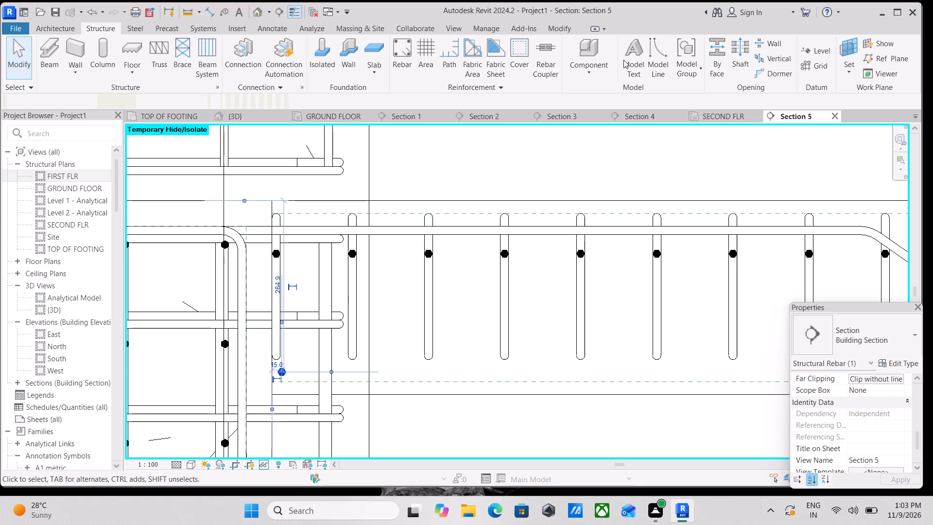
pyautogui.press('Escape')
pyautogui.scroll(4, 324, 358)
pyautogui.scroll(5, 284, 378)
pyautogui.scroll(-1, 242, 328)
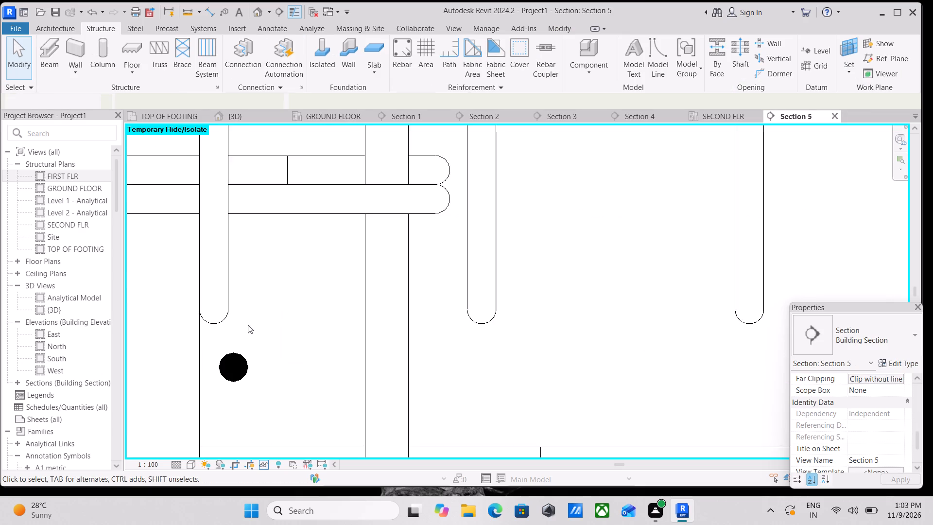
pyautogui.scroll(-1, 248, 325)
pyautogui.moveTo(248, 325); pyautogui.dragTo(367, 336, button='middle')
pyautogui.press('Escape')
pyautogui.click(360, 374)
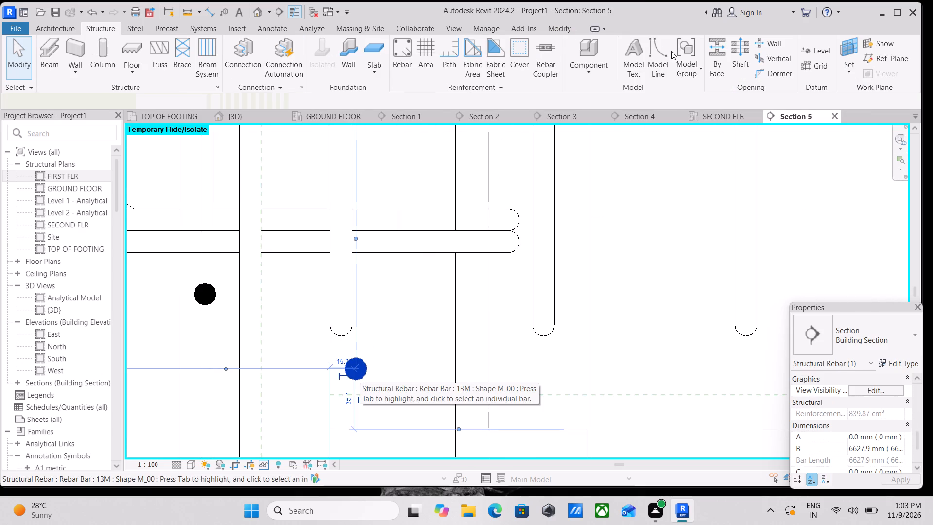
pyautogui.scroll(-2, 743, 259)
pyautogui.moveTo(743, 260); pyautogui.dragTo(744, 301, button='middle')
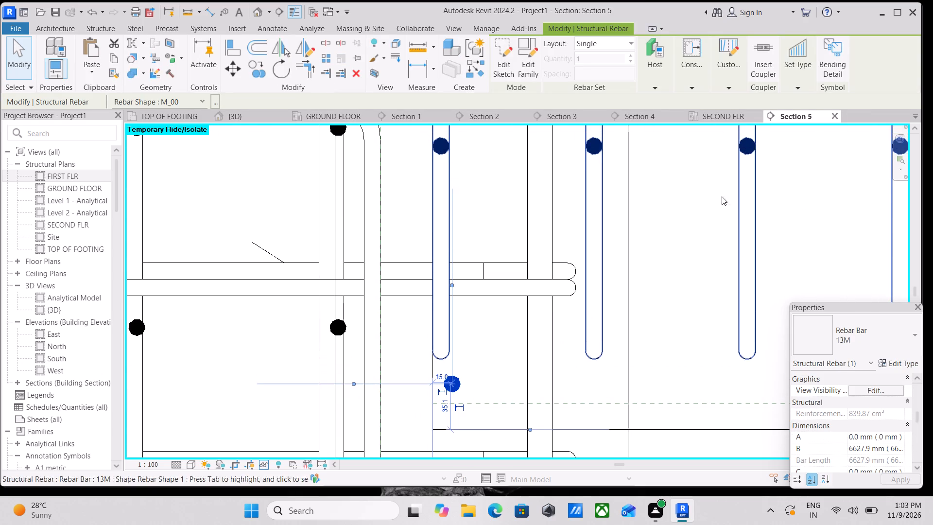
pyautogui.click(619, 47)
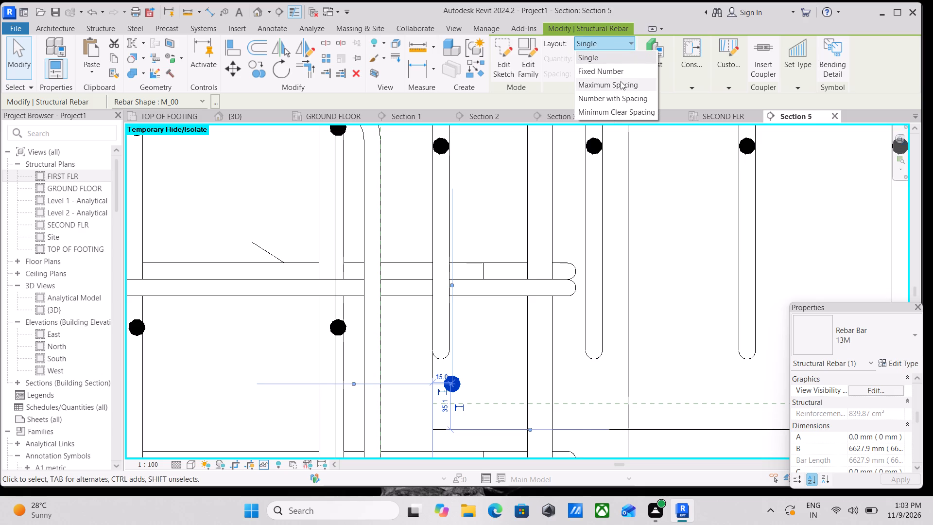
pyautogui.click(621, 81)
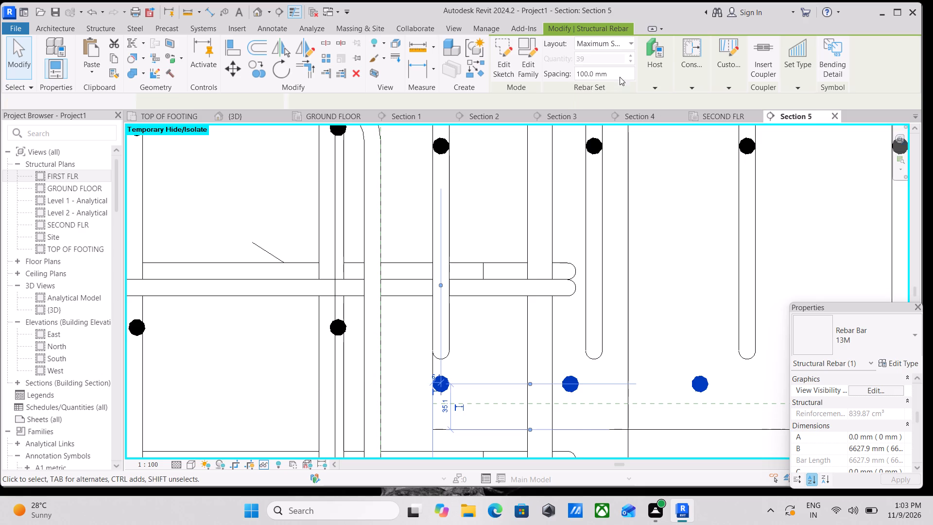
pyautogui.click(615, 72)
pyautogui.click(613, 73)
pyautogui.moveTo(613, 73); pyautogui.dragTo(567, 75)
pyautogui.write('120MM')
pyautogui.press('Return')
# Examine the straight bottom bar set against the cranked bars along the slab section from west to east.
pyautogui.scroll(-2, 567, 75)
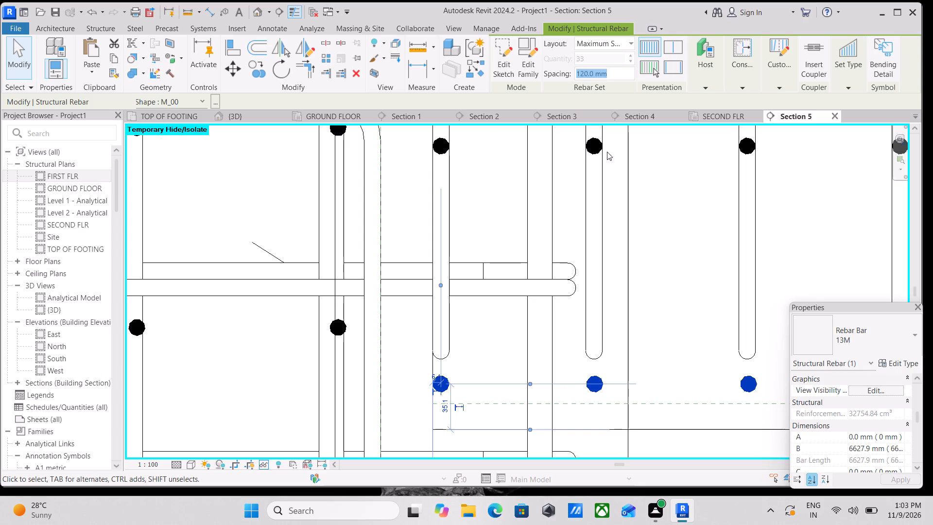
pyautogui.scroll(-2, 607, 152)
pyautogui.scroll(-3, 643, 176)
pyautogui.scroll(-1, 709, 189)
pyautogui.moveTo(709, 189); pyautogui.dragTo(375, 212, button='middle')
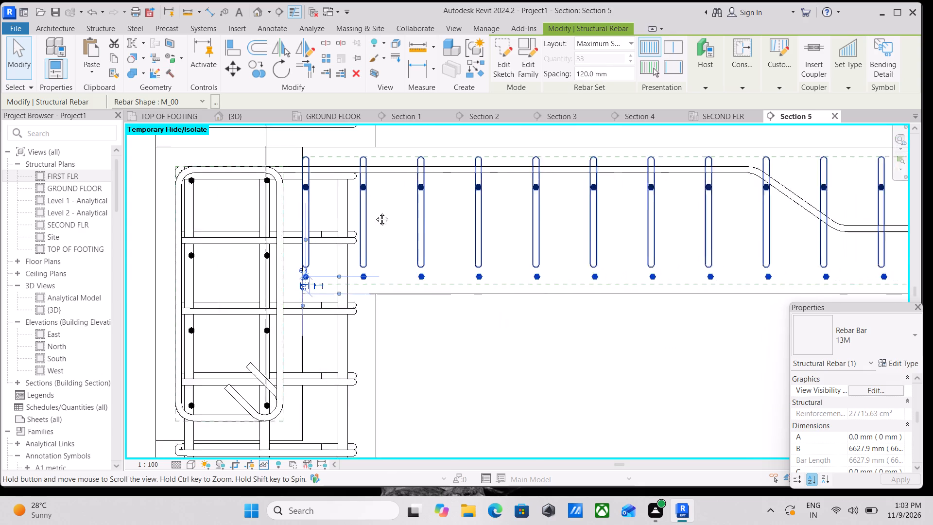
pyautogui.moveTo(375, 212); pyautogui.dragTo(374, 212, button='middle')
pyautogui.scroll(-3, 690, 247)
pyautogui.moveTo(690, 247); pyautogui.dragTo(500, 295, button='middle')
pyautogui.scroll(-1, 725, 282)
pyautogui.moveTo(725, 282); pyautogui.dragTo(482, 294, button='middle')
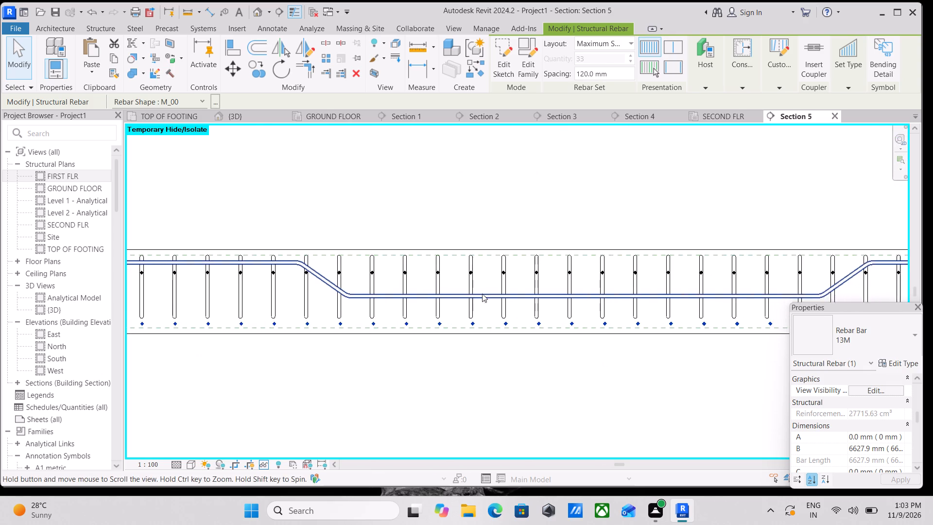
pyautogui.moveTo(685, 288); pyautogui.dragTo(437, 276, button='middle')
pyautogui.press('Escape')
pyautogui.scroll(-1, 651, 264)
pyautogui.moveTo(606, 308); pyautogui.dragTo(655, 307, button='middle')
pyautogui.scroll(1, 655, 307)
pyautogui.middleClick(611, 287)
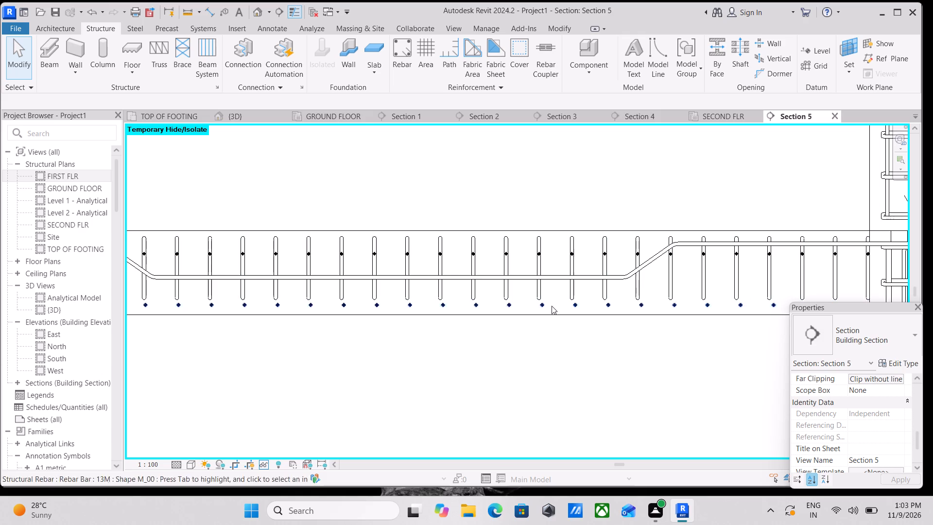
pyautogui.click(540, 305)
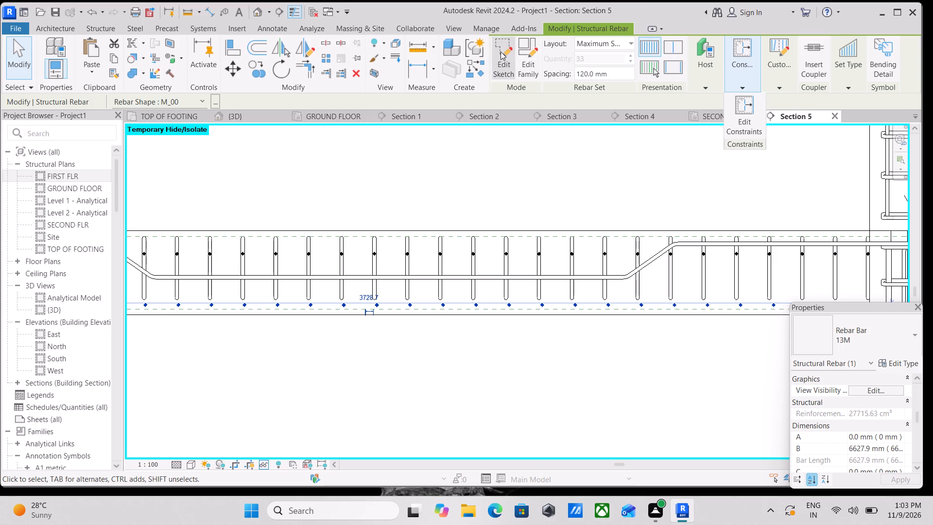
pyautogui.press('Escape')
pyautogui.moveTo(468, 233); pyautogui.dragTo(628, 256, button='middle')
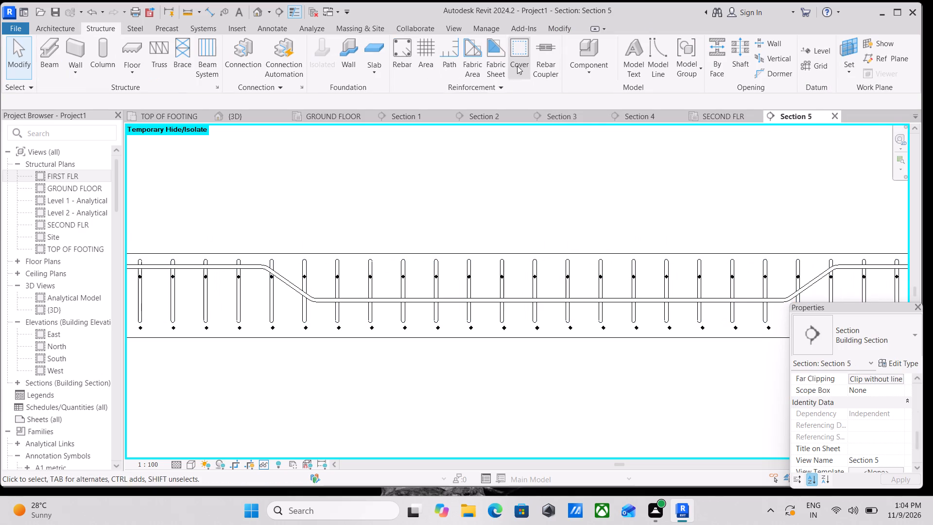
# Place a straight M_00 13M bar parallel to the work plane, spanning the slab at about mid-depth, just above the cranked bar's low run.
pyautogui.click(397, 51)
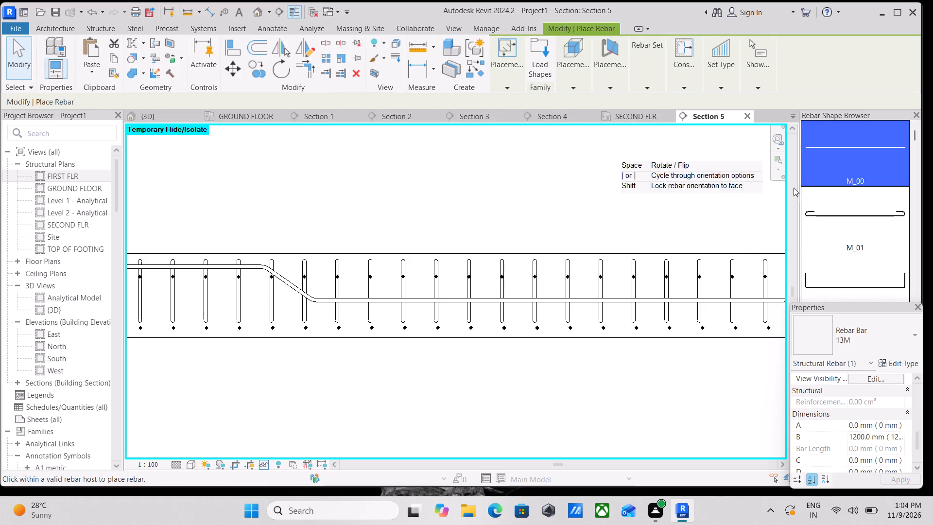
pyautogui.scroll(4, 562, 277)
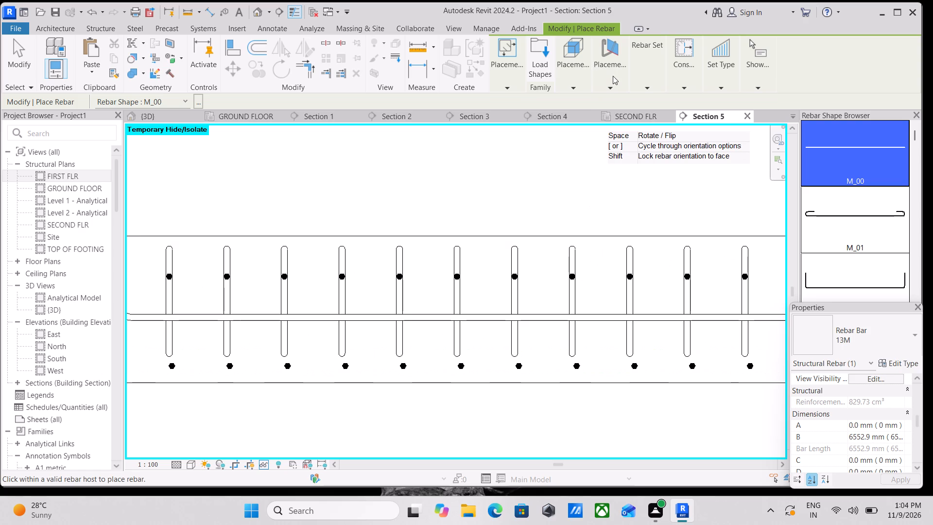
pyautogui.click(610, 77)
pyautogui.click(645, 110)
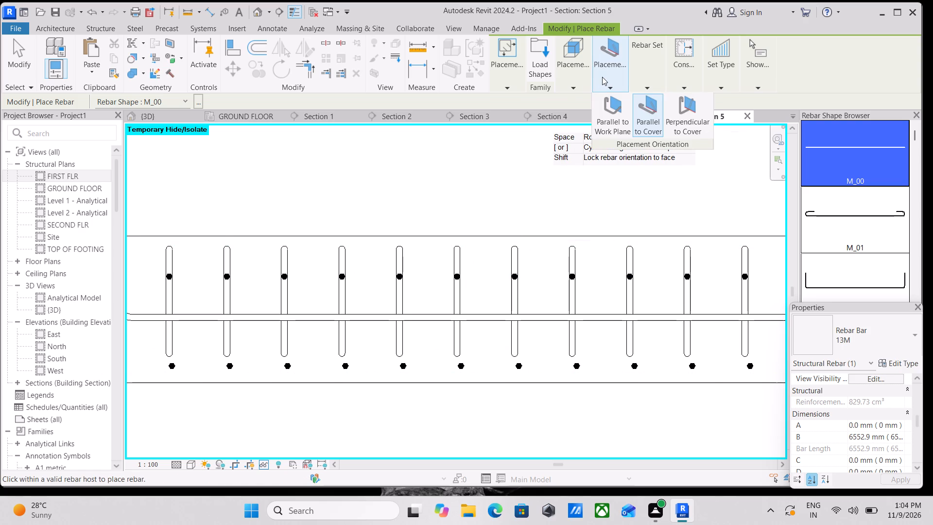
pyautogui.click(617, 107)
pyautogui.scroll(-1, 416, 287)
pyautogui.moveTo(416, 287); pyautogui.dragTo(570, 280, button='middle')
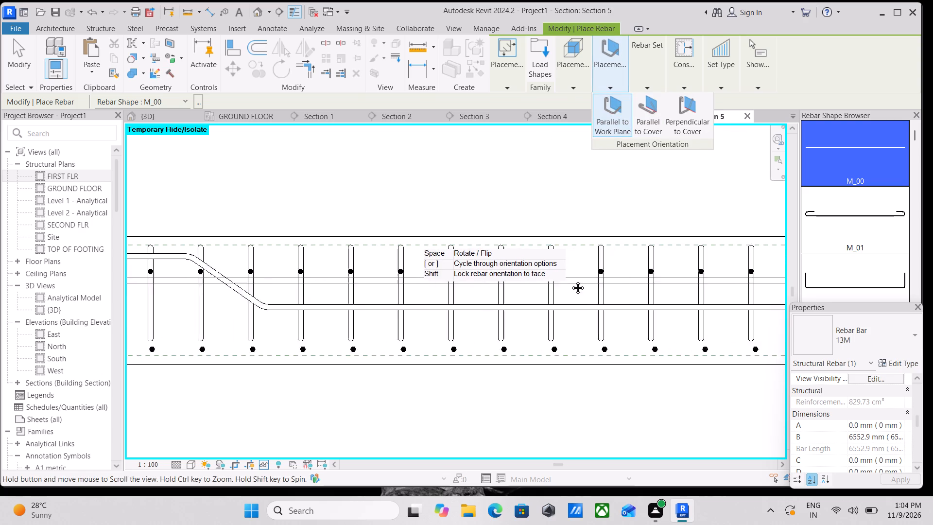
pyautogui.moveTo(570, 280); pyautogui.dragTo(589, 278, button='middle')
pyautogui.scroll(-4, 589, 278)
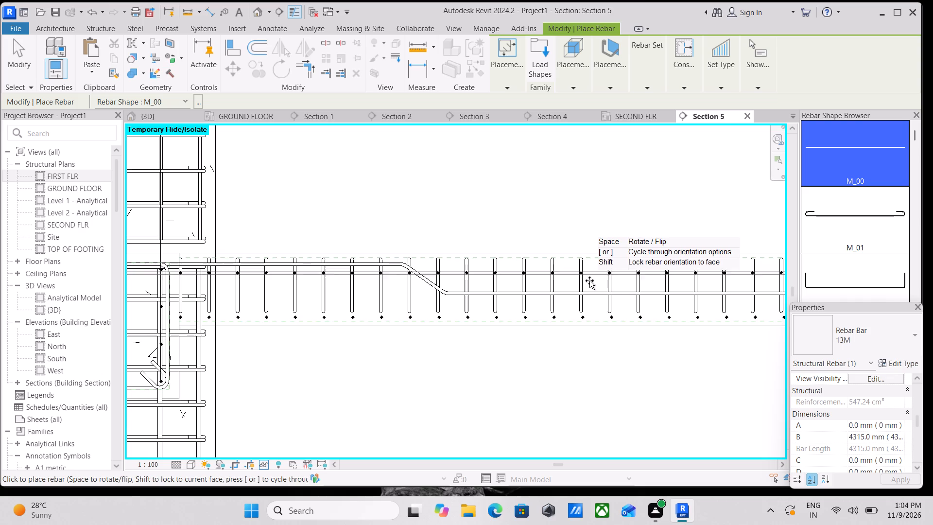
pyautogui.click(589, 286)
pyautogui.scroll(4, 607, 283)
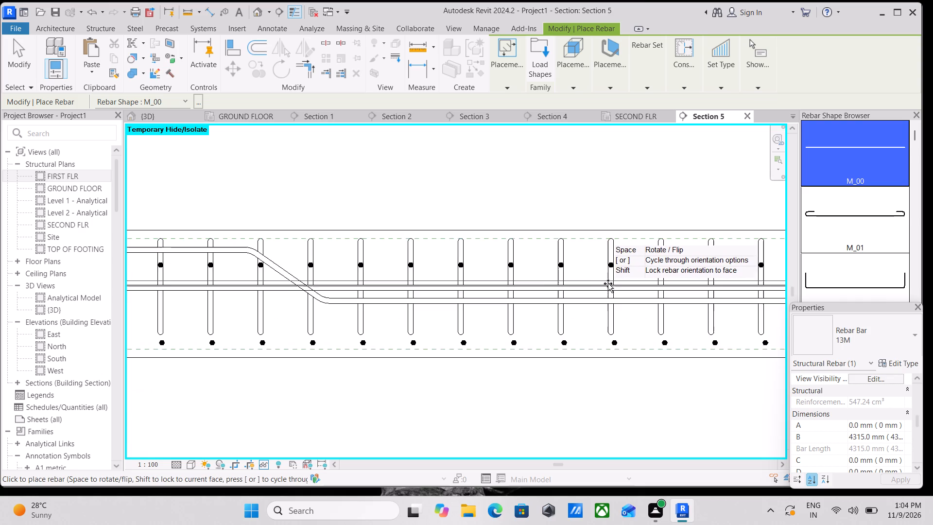
pyautogui.press('Escape')
# Lay out the straight mid-depth 13M bar as a Maximum Spacing set at 120 mm across the slab.
pyautogui.scroll(3, 602, 279)
pyautogui.click(581, 292)
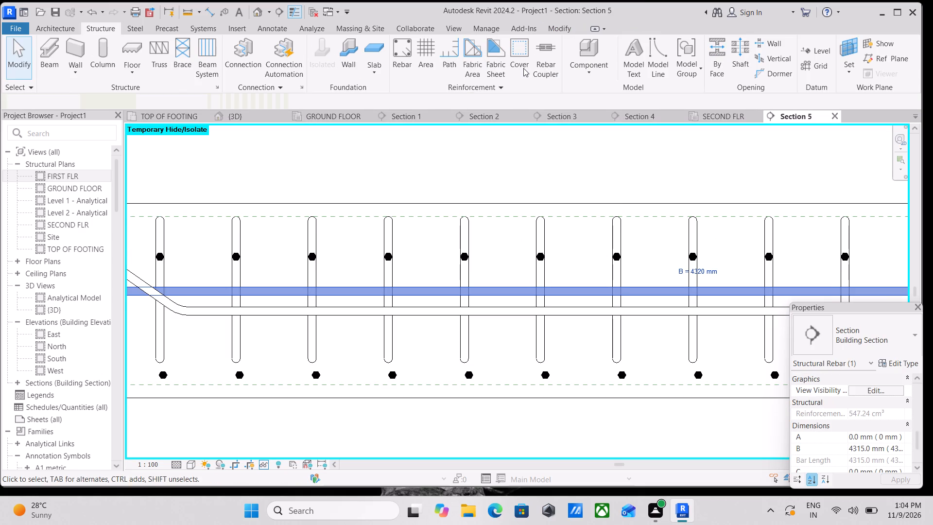
pyautogui.click(599, 41)
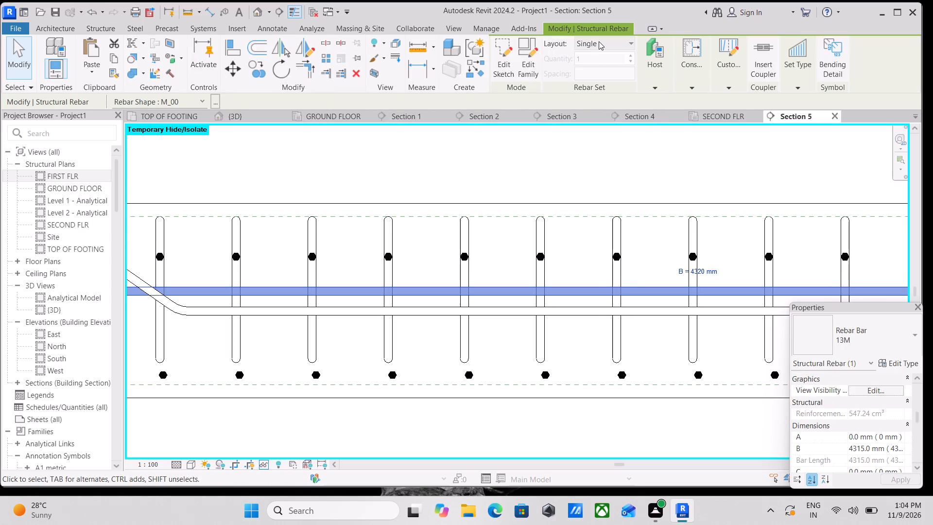
pyautogui.click(611, 85)
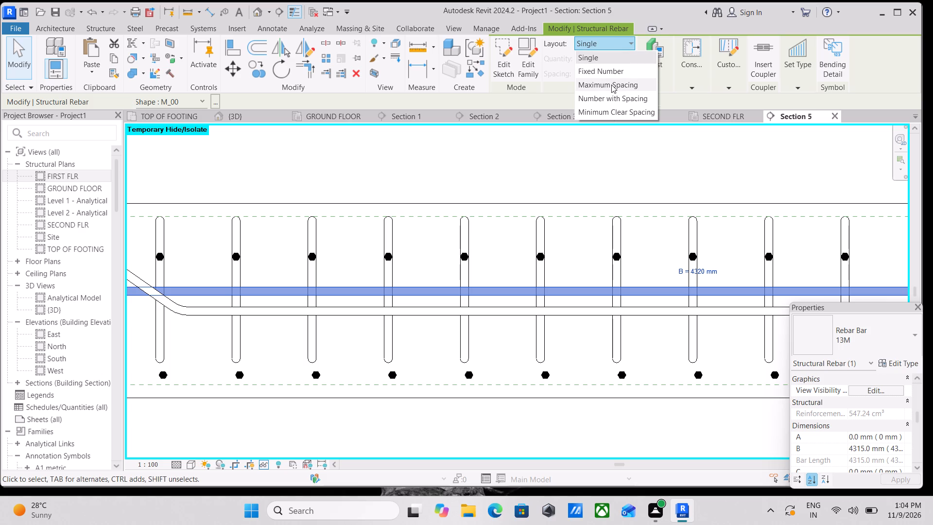
pyautogui.click(611, 71)
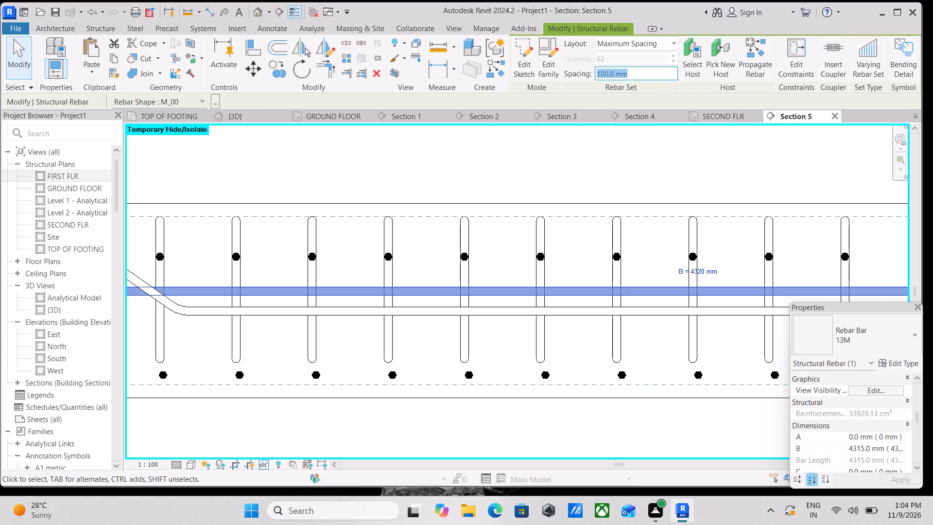
pyautogui.write('120MM')
pyautogui.press('Return')
pyautogui.scroll(-1, 645, 134)
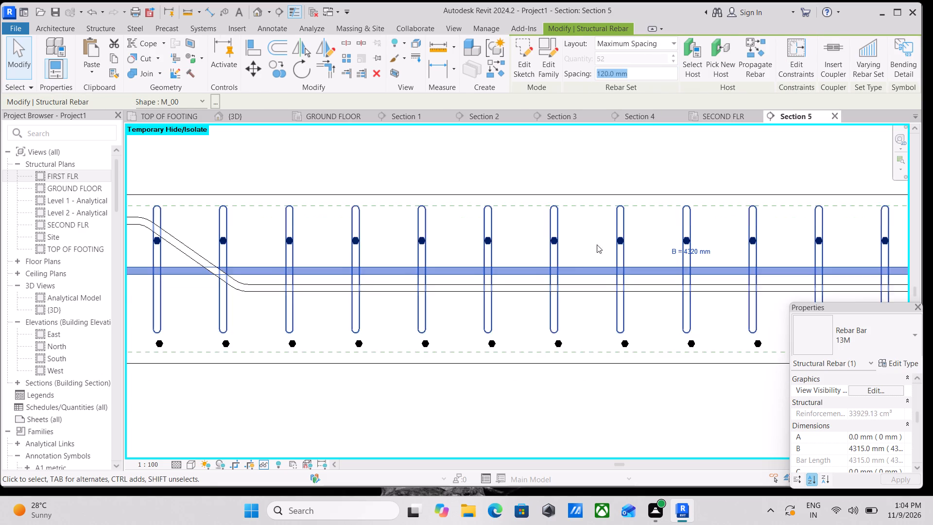
pyautogui.scroll(-1, 581, 268)
pyautogui.press('Escape')
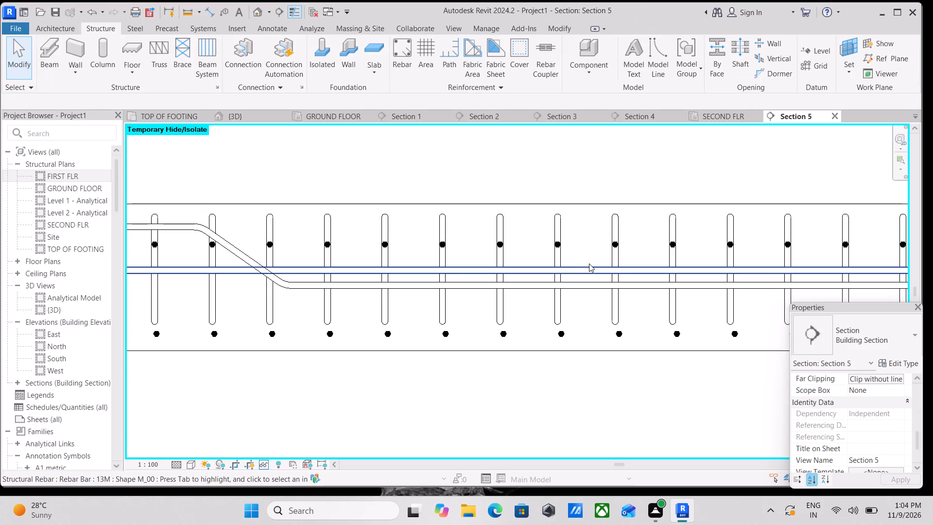
# Make the mid-depth straight bar set show unobscured in the {3D} view through its view visibility states.
pyautogui.click(586, 269)
pyautogui.scroll(-4, 849, 384)
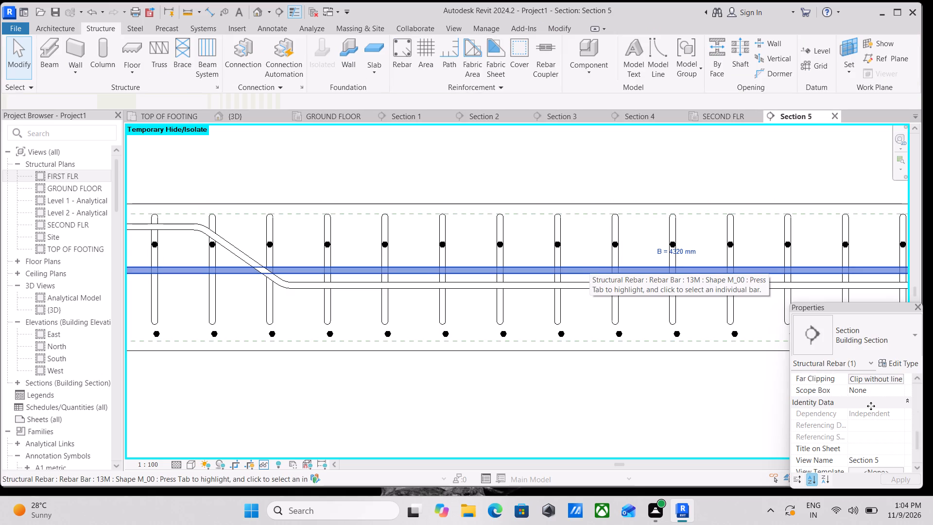
pyautogui.scroll(4, 863, 403)
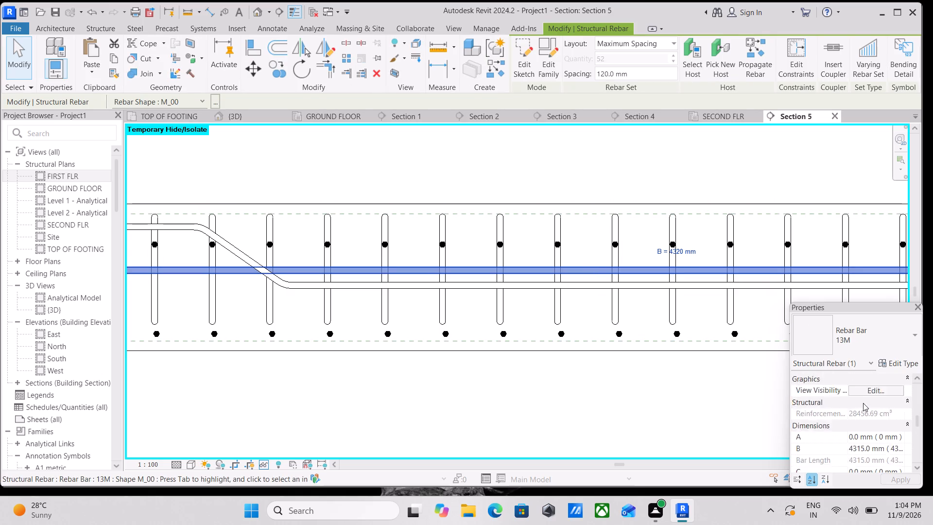
pyautogui.scroll(1, 863, 403)
pyautogui.click(879, 427)
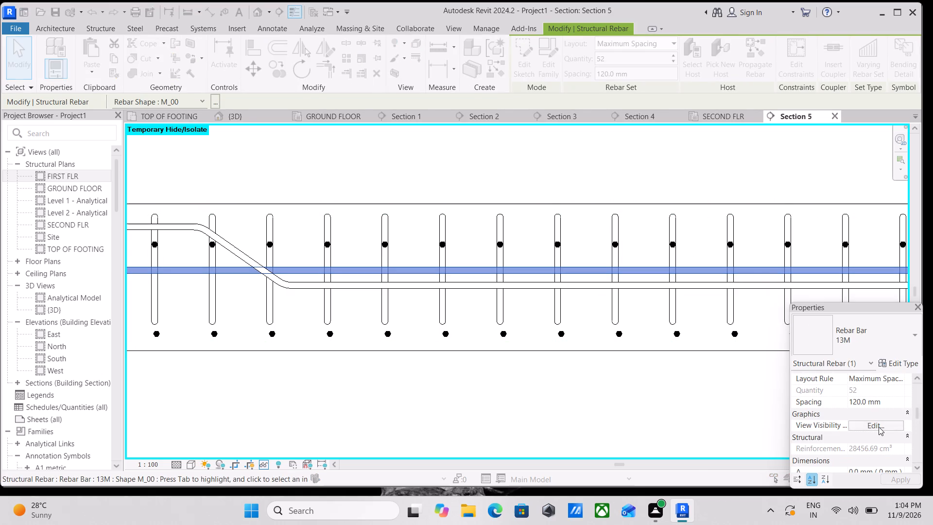
pyautogui.click(858, 339)
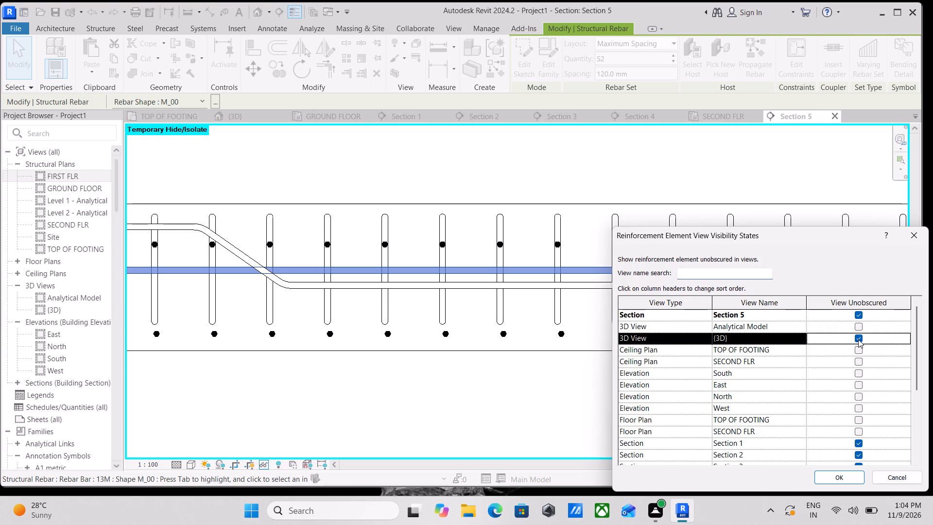
pyautogui.click(840, 474)
# Examine the mid-depth straight bar set against the other slab bars in the {3D} view from several angles.
pyautogui.scroll(-4, 659, 280)
pyautogui.scroll(-3, 482, 269)
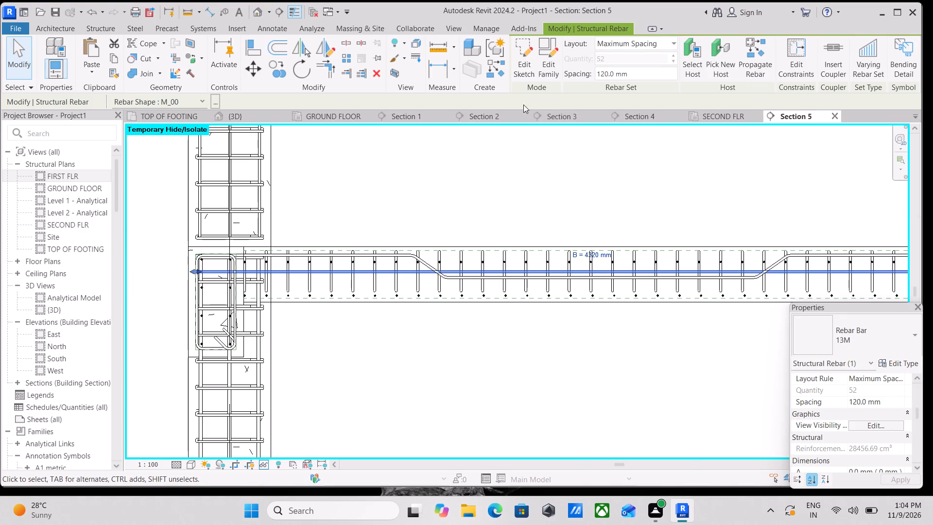
pyautogui.click(242, 114)
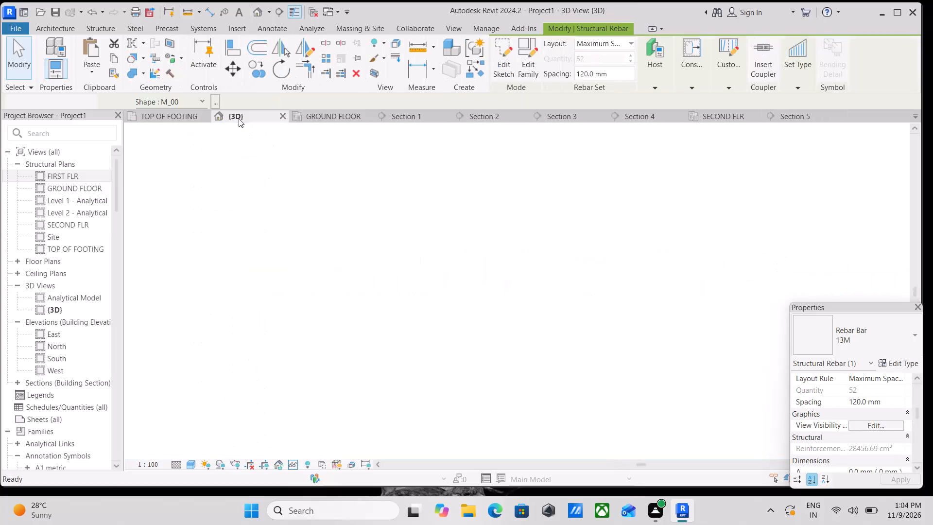
pyautogui.scroll(2, 665, 345)
pyautogui.moveTo(676, 339); pyautogui.dragTo(684, 185, button='middle')
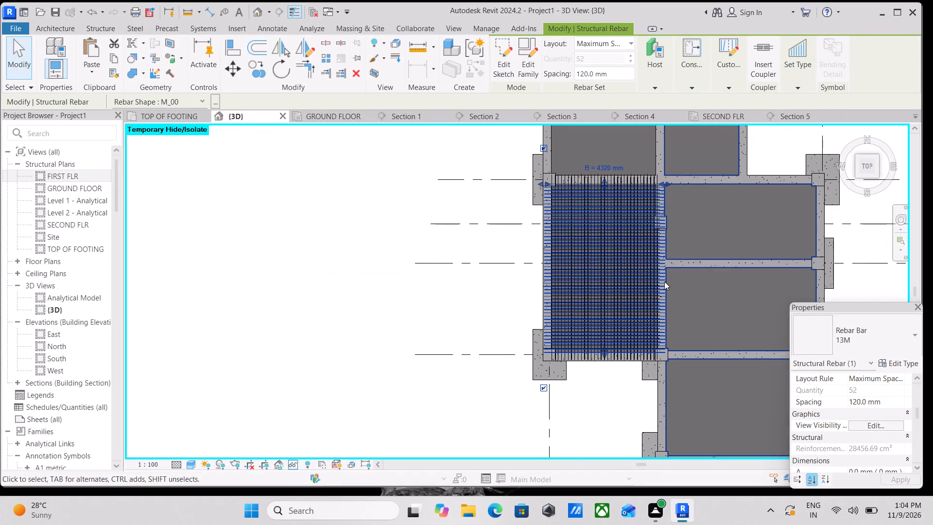
pyautogui.keyDown('shift'); pyautogui.moveTo(656, 364); pyautogui.dragTo(765, 234, button='middle'); pyautogui.keyUp('shift')
pyautogui.keyDown('shift'); pyautogui.moveTo(682, 314); pyautogui.dragTo(768, 148, button='middle'); pyautogui.keyUp('shift')
pyautogui.keyDown('shift'); pyautogui.moveTo(698, 270); pyautogui.dragTo(674, 260, button='middle'); pyautogui.keyUp('shift')
pyautogui.scroll(3, 513, 251)
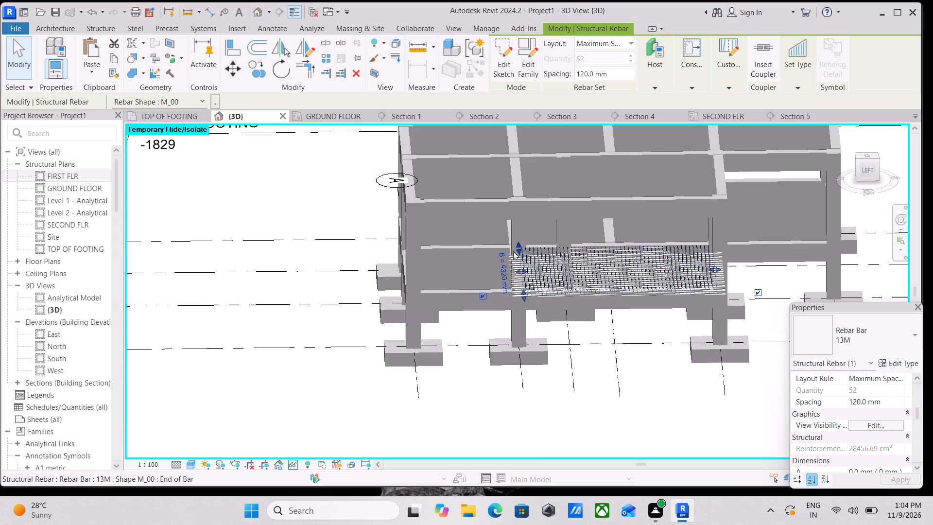
pyautogui.scroll(1, 513, 251)
pyautogui.keyDown('shift'); pyautogui.moveTo(530, 289); pyautogui.dragTo(536, 275, button='middle'); pyautogui.keyUp('shift')
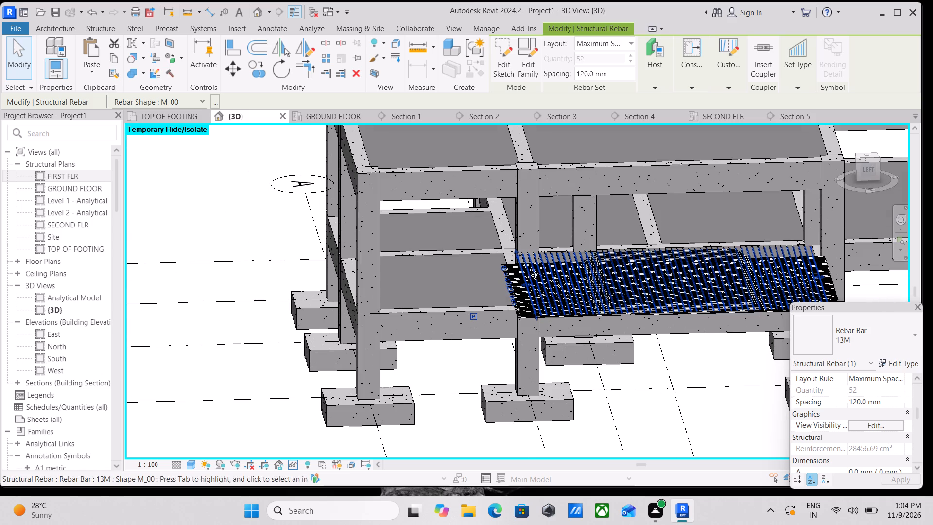
pyautogui.scroll(4, 538, 286)
pyautogui.scroll(-2, 562, 272)
pyautogui.scroll(-1, 633, 313)
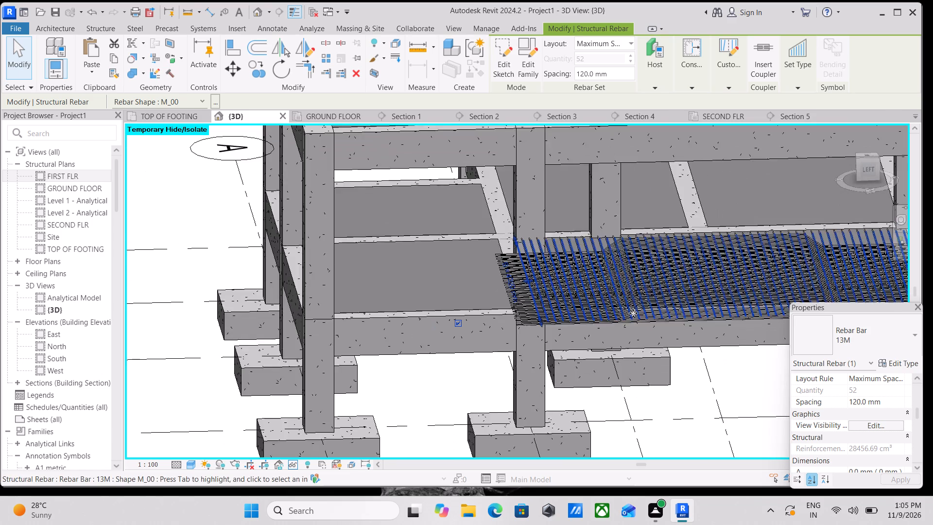
pyautogui.keyDown('shift'); pyautogui.moveTo(639, 309); pyautogui.dragTo(522, 341, button='middle'); pyautogui.keyUp('shift')
pyautogui.moveTo(654, 333); pyautogui.dragTo(456, 304, button='middle')
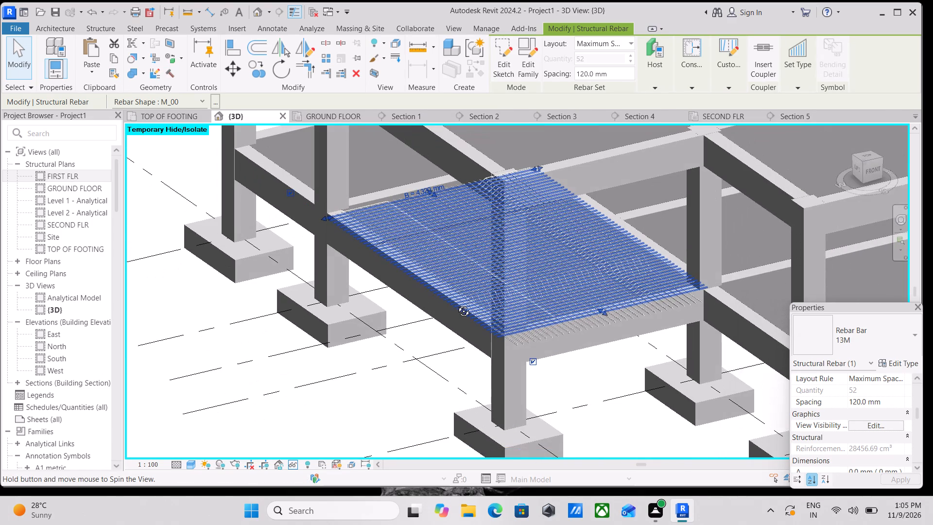
pyautogui.moveTo(456, 304); pyautogui.dragTo(612, 283, button='middle')
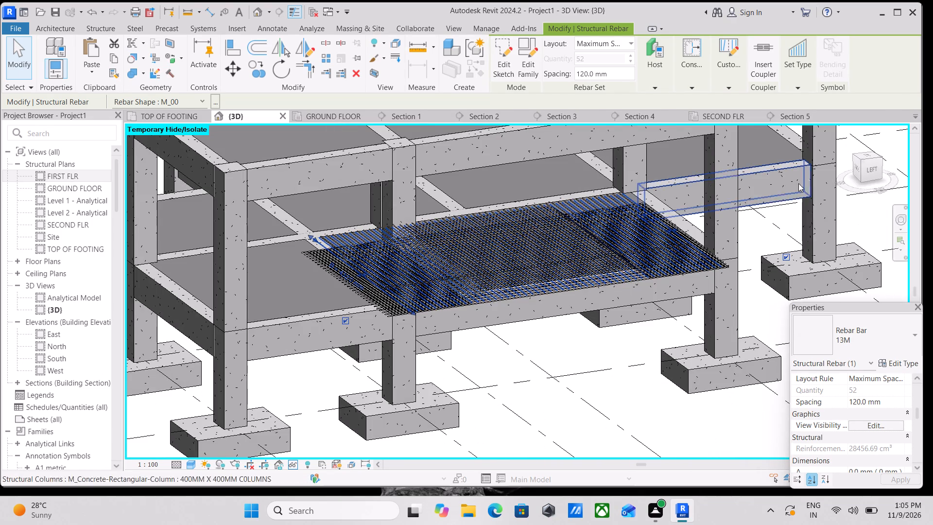
# In the left 3D view, pull the front end of the mid-depth set's distribution back to the inner column face.
pyautogui.click(868, 166)
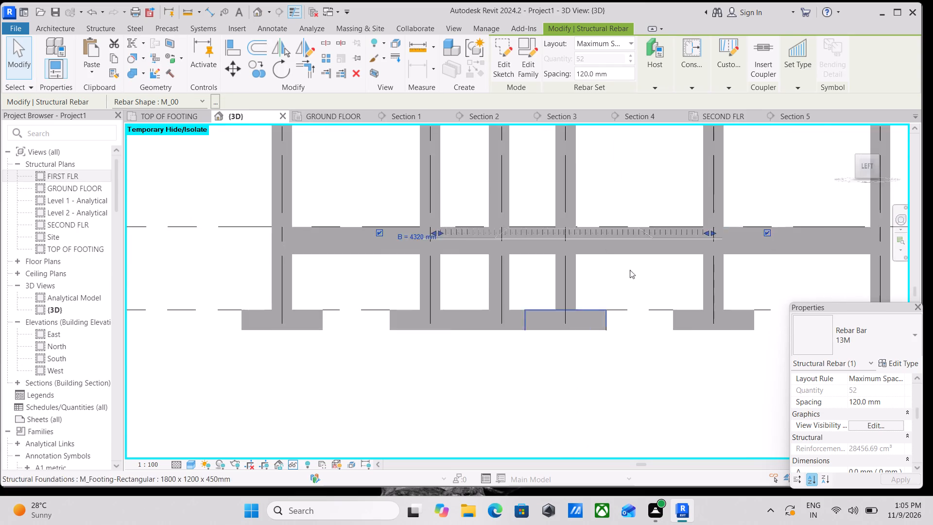
pyautogui.scroll(7, 622, 283)
pyautogui.scroll(6, 695, 274)
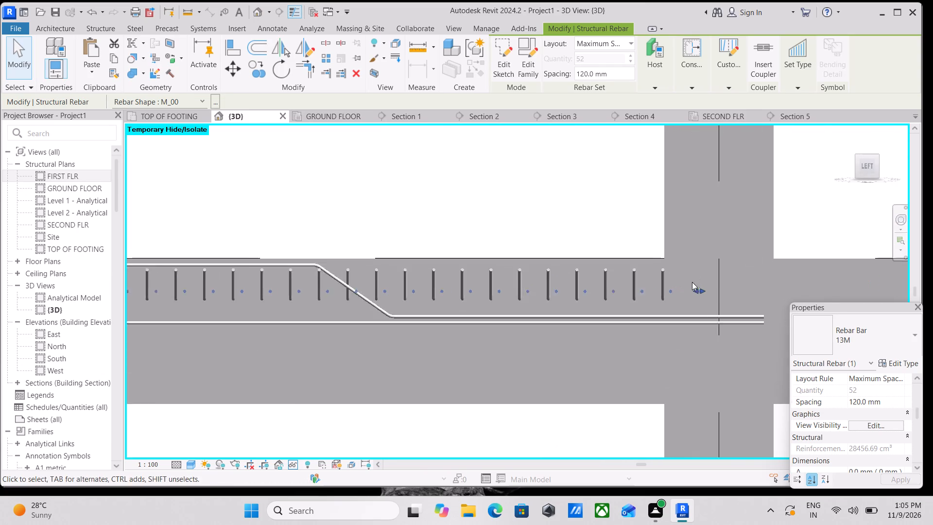
pyautogui.moveTo(696, 290); pyautogui.dragTo(660, 291)
pyautogui.scroll(-3, 684, 308)
pyautogui.scroll(-1, 721, 328)
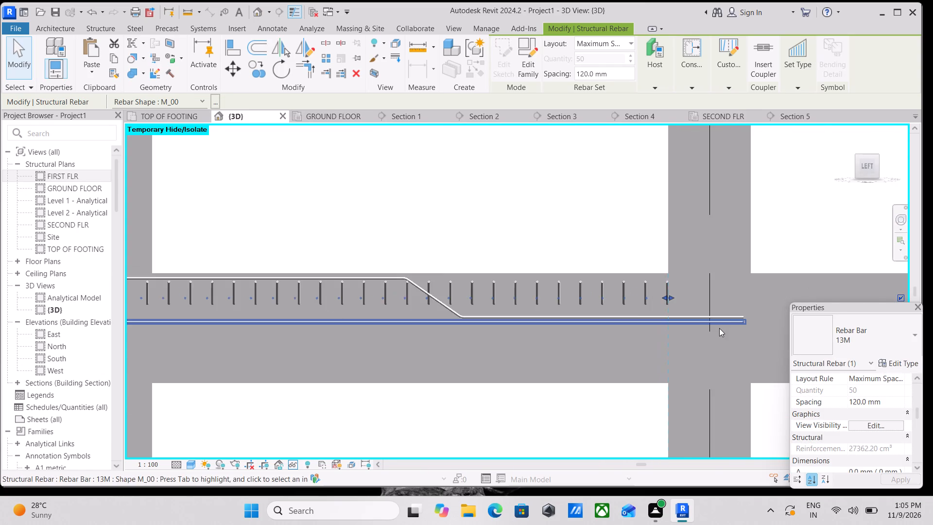
pyautogui.middleClick(719, 328)
pyautogui.scroll(4, 724, 325)
pyautogui.press('Escape')
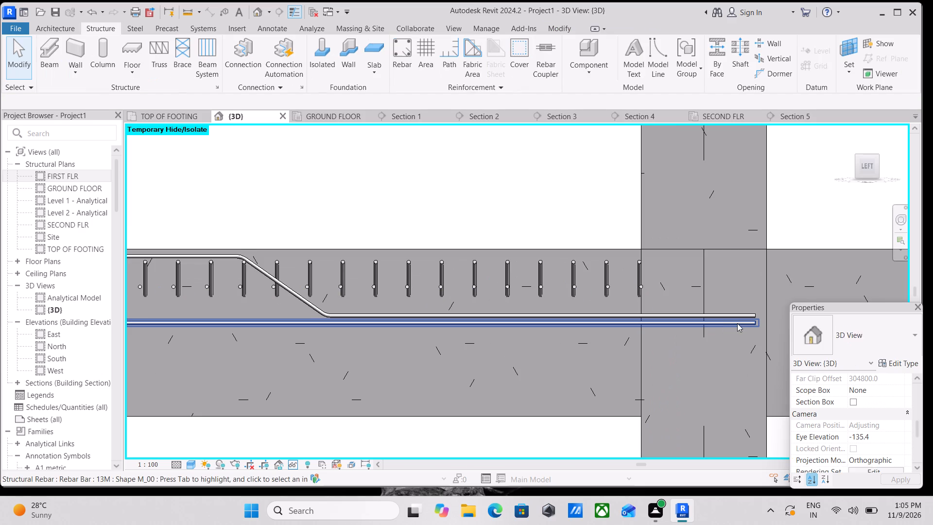
# Shorten the bottom straight bars at the front end so they stop at the inner face of the column.
pyautogui.click(737, 323)
pyautogui.scroll(3, 764, 326)
pyautogui.moveTo(747, 319); pyautogui.dragTo(738, 319)
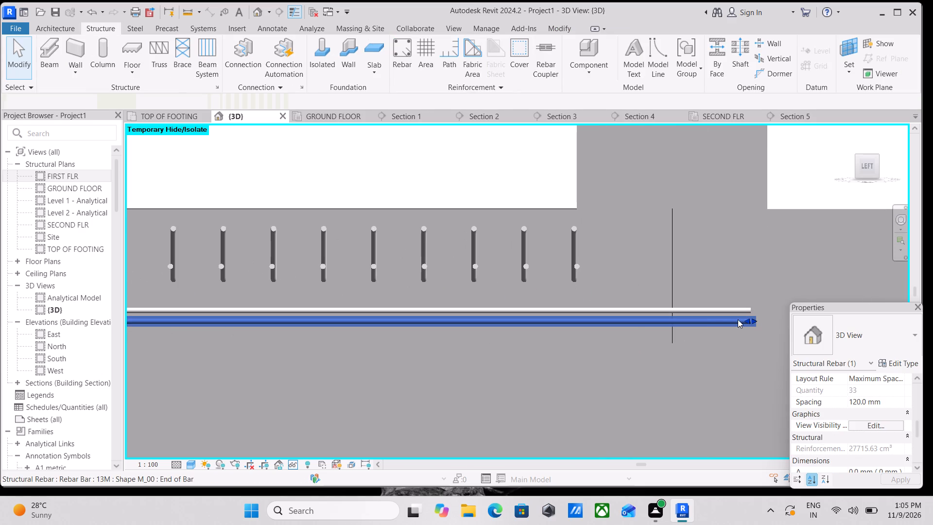
pyautogui.moveTo(738, 319); pyautogui.dragTo(640, 314)
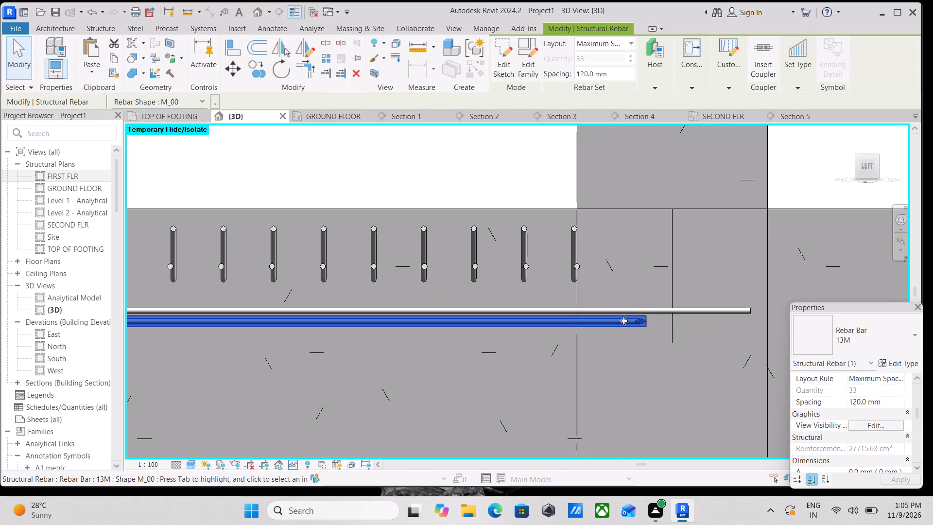
pyautogui.scroll(2, 627, 323)
pyautogui.moveTo(640, 320); pyautogui.dragTo(590, 319)
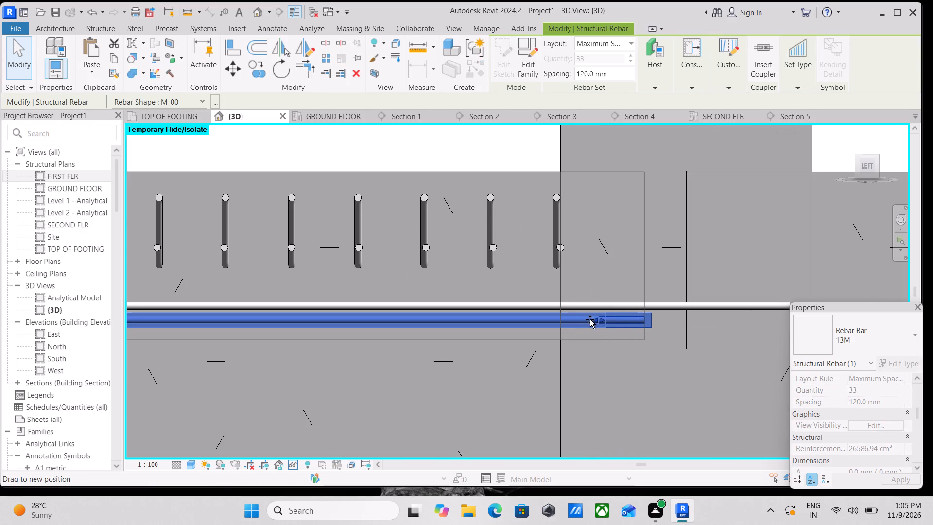
pyautogui.moveTo(590, 319); pyautogui.dragTo(560, 319)
pyautogui.press('Escape')
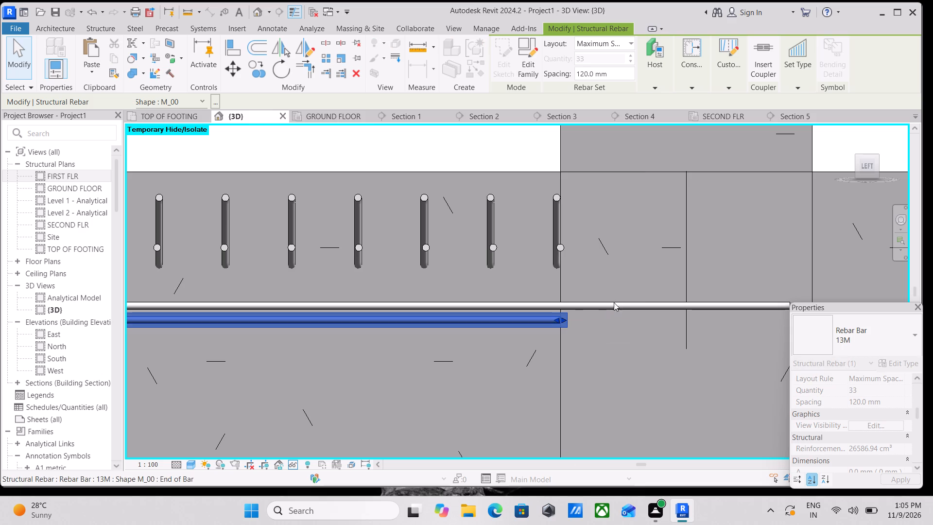
# Try to pull the front end of the cranked bars' low run back towards the inner column face.
pyautogui.click(590, 303)
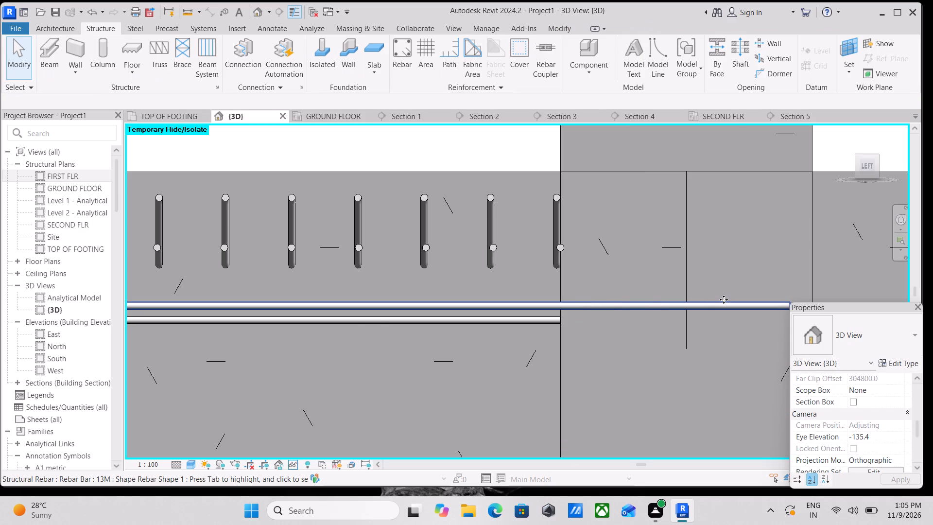
pyautogui.scroll(-4, 740, 295)
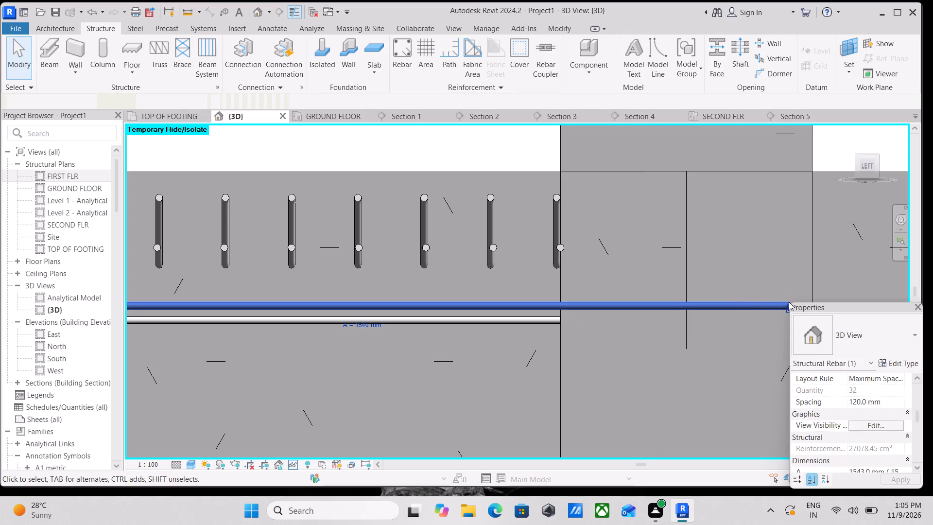
pyautogui.moveTo(783, 303); pyautogui.dragTo(777, 303)
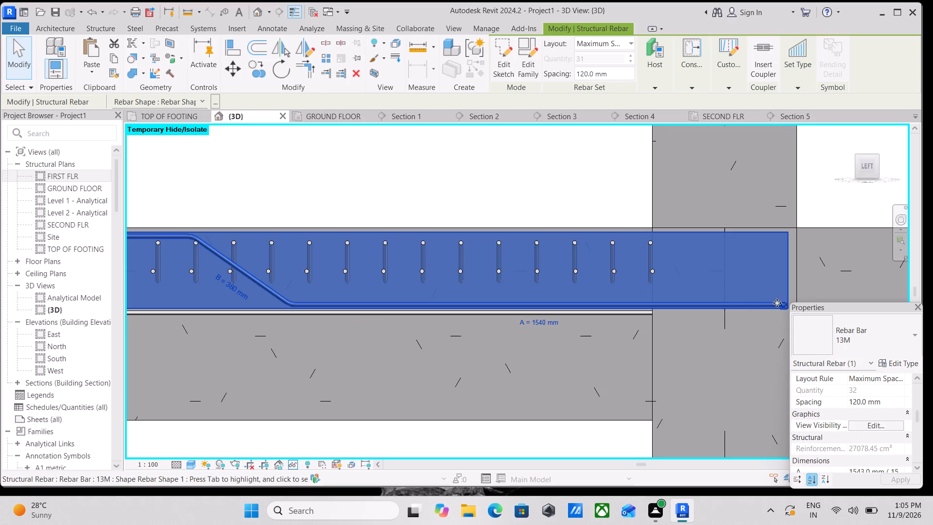
pyautogui.moveTo(777, 303); pyautogui.dragTo(743, 303)
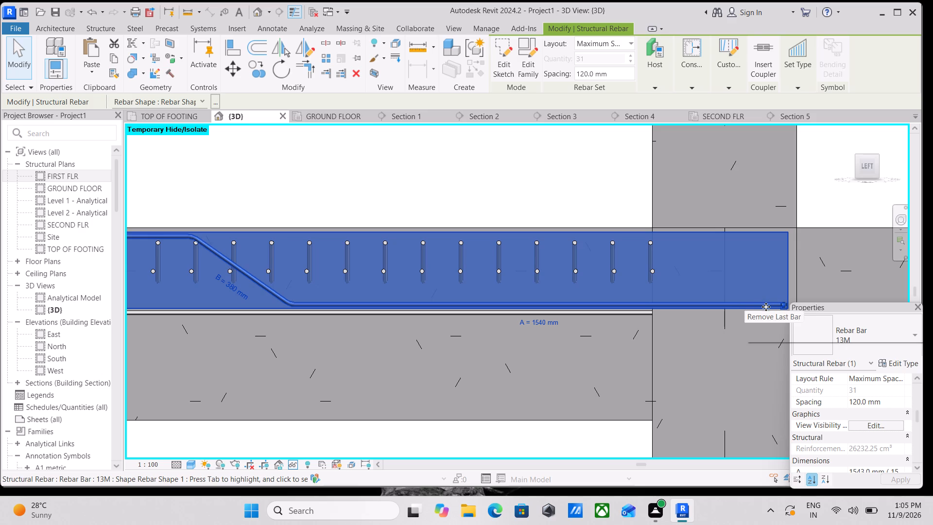
pyautogui.press('Escape')
pyautogui.scroll(-2, 766, 307)
pyautogui.press('Escape')
pyautogui.click(726, 305)
pyautogui.scroll(3, 792, 305)
pyautogui.scroll(-3, 599, 297)
pyautogui.press('Escape')
# Examine the crossing cranked and straight bar sets of the ground-floor slab from several angles in the {3D} view.
pyautogui.scroll(-4, 672, 301)
pyautogui.scroll(-3, 480, 307)
pyautogui.scroll(-2, 386, 300)
pyautogui.keyDown('shift'); pyautogui.moveTo(374, 268); pyautogui.dragTo(409, 357, button='middle'); pyautogui.keyUp('shift')
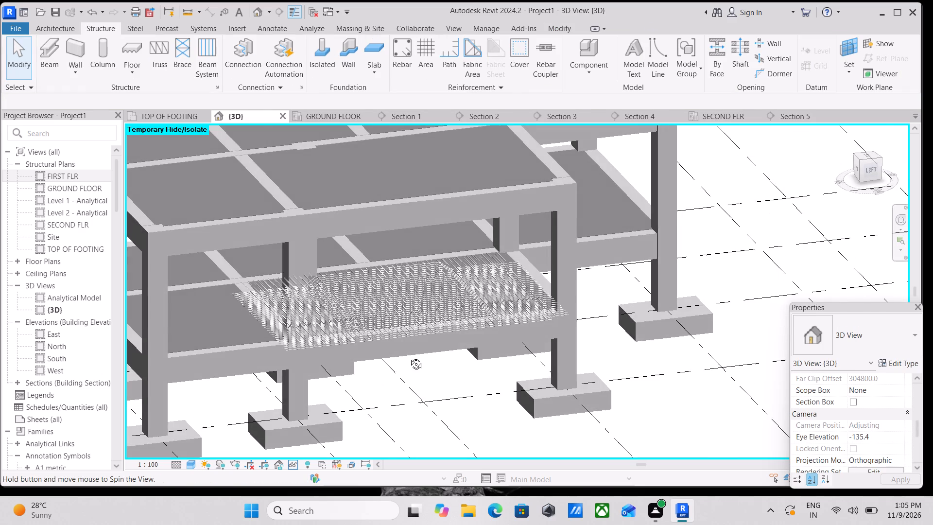
pyautogui.keyDown('shift'); pyautogui.moveTo(409, 357); pyautogui.dragTo(189, 374, button='middle'); pyautogui.keyUp('shift')
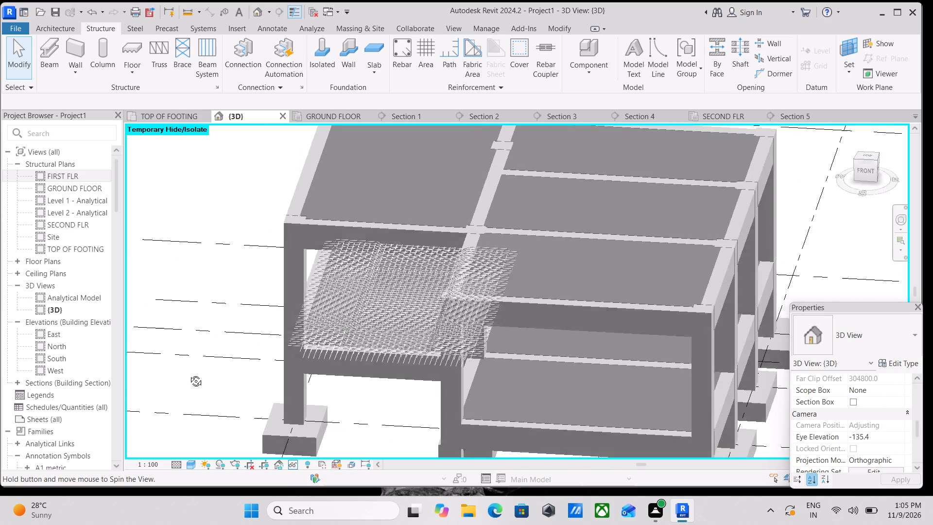
pyautogui.keyDown('shift'); pyautogui.moveTo(189, 374); pyautogui.dragTo(195, 395, button='middle'); pyautogui.keyUp('shift')
pyautogui.scroll(5, 362, 308)
pyautogui.scroll(2, 409, 313)
pyautogui.keyDown('shift'); pyautogui.moveTo(409, 313); pyautogui.dragTo(402, 278, button='middle'); pyautogui.keyUp('shift')
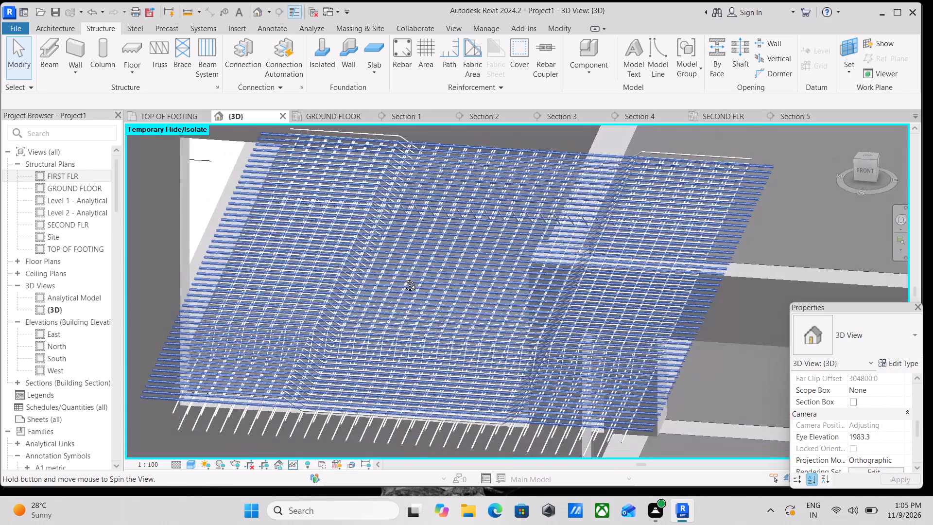
pyautogui.keyDown('shift'); pyautogui.moveTo(402, 278); pyautogui.dragTo(402, 277, button='middle'); pyautogui.keyUp('shift')
pyautogui.scroll(3, 420, 315)
pyautogui.keyDown('shift'); pyautogui.moveTo(313, 340); pyautogui.dragTo(342, 319, button='middle'); pyautogui.keyUp('shift')
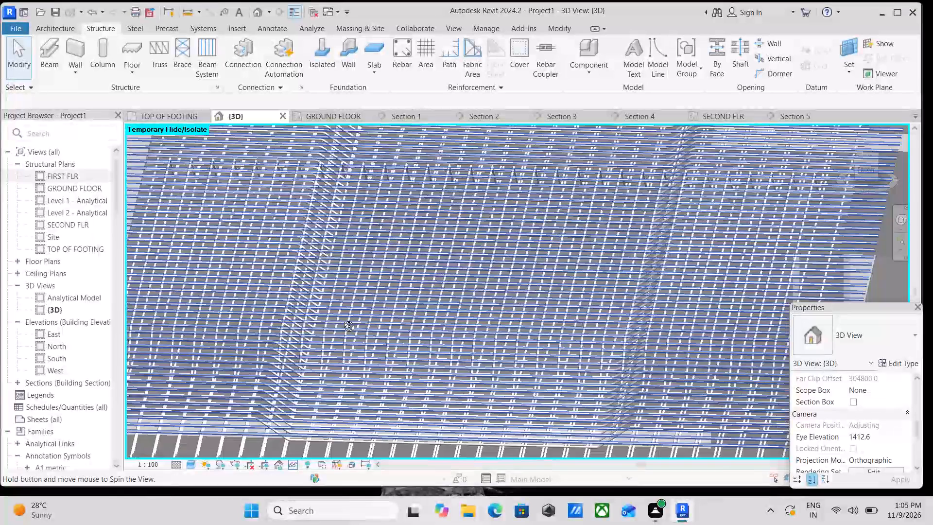
pyautogui.keyDown('shift'); pyautogui.moveTo(342, 319); pyautogui.dragTo(464, 311, button='middle'); pyautogui.keyUp('shift')
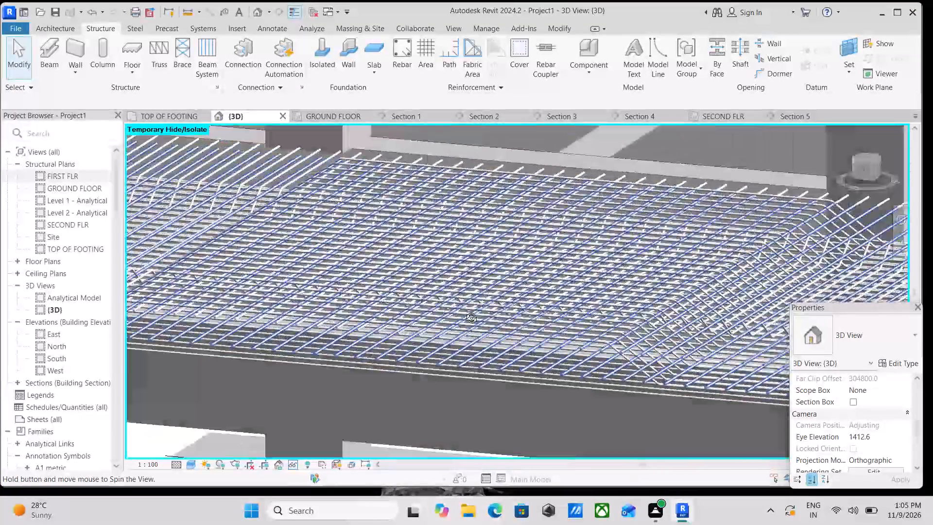
pyautogui.keyDown('shift'); pyautogui.moveTo(464, 311); pyautogui.dragTo(474, 348, button='middle'); pyautogui.keyUp('shift')
pyautogui.scroll(-1, 435, 291)
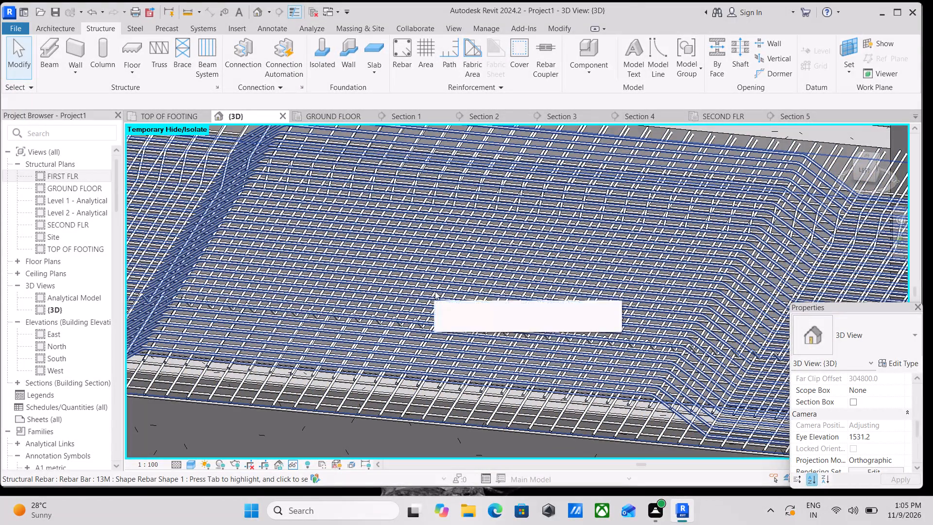
pyautogui.keyDown('shift'); pyautogui.moveTo(435, 291); pyautogui.dragTo(536, 275, button='middle'); pyautogui.keyUp('shift')
pyautogui.scroll(1, 537, 275)
pyautogui.scroll(-5, 537, 275)
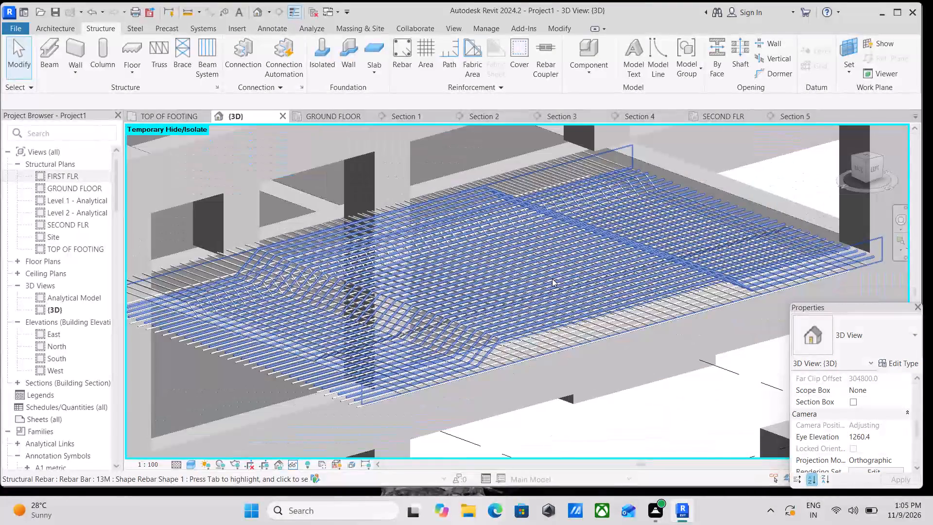
pyautogui.scroll(-2, 552, 279)
pyautogui.moveTo(552, 279); pyautogui.dragTo(500, 272, button='middle')
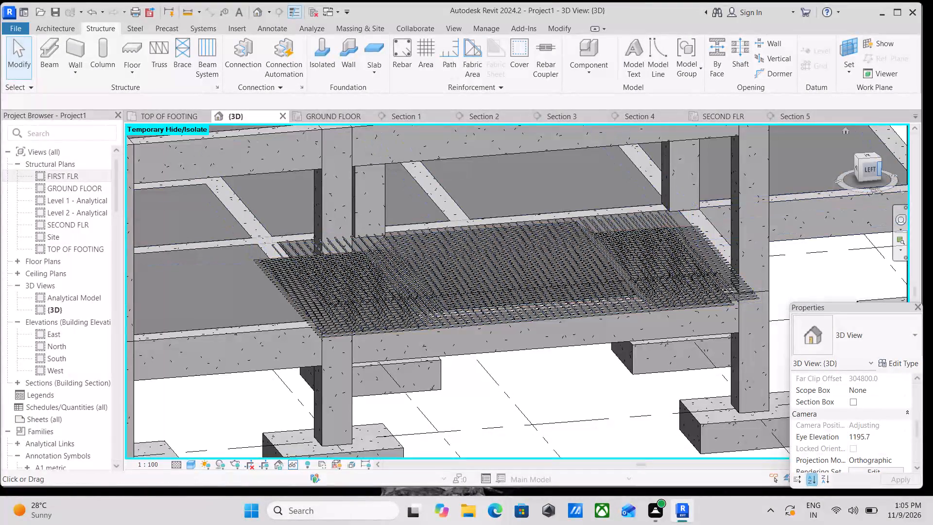
# In the left 3D view, examine where the cranked and bottom straight bars end within the columns at the bay's front and back.
pyautogui.click(869, 163)
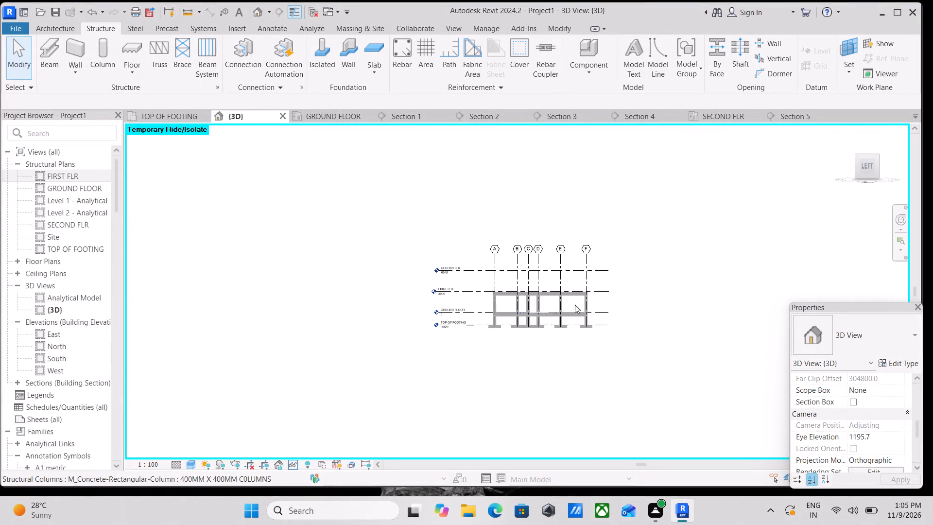
pyautogui.scroll(16, 574, 307)
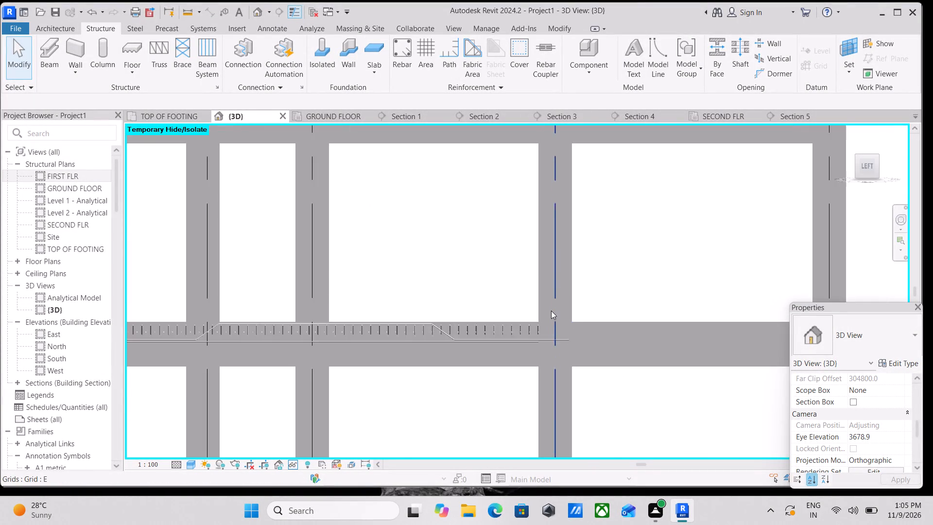
pyautogui.scroll(5, 551, 311)
pyautogui.scroll(4, 585, 360)
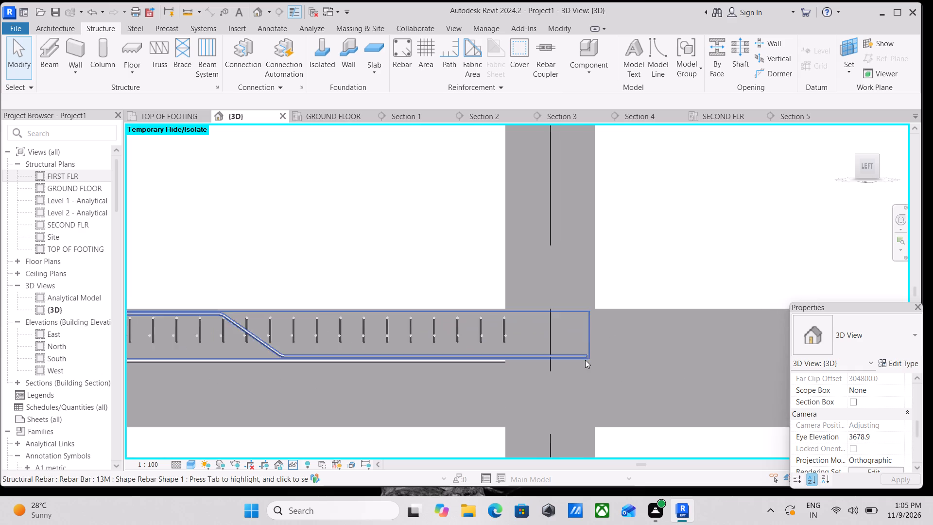
pyautogui.scroll(7, 585, 360)
pyautogui.click(402, 359)
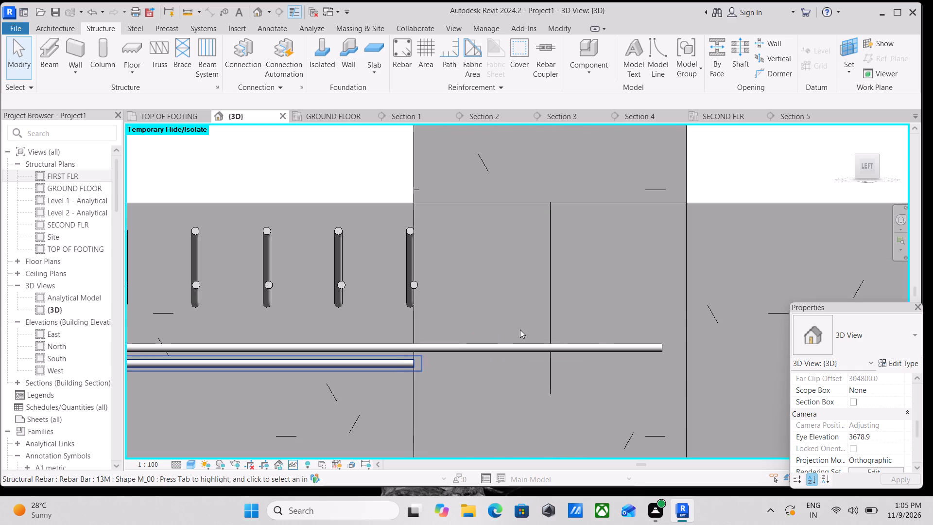
pyautogui.press('Escape')
pyautogui.press('Escape')
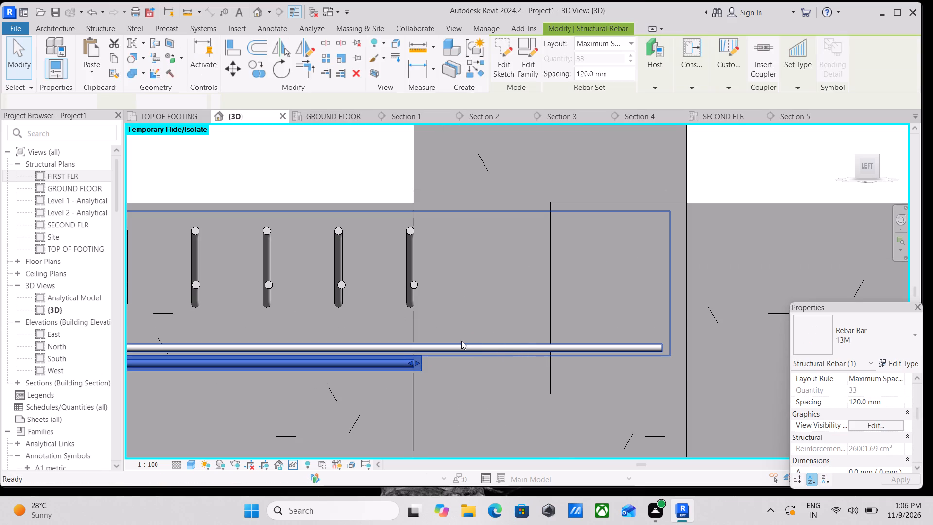
pyautogui.scroll(2, 461, 341)
pyautogui.click(459, 351)
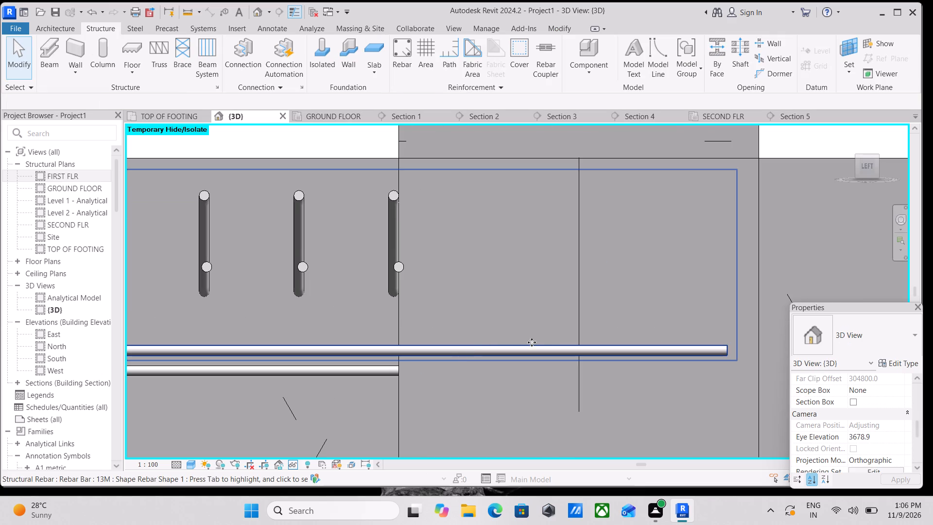
pyautogui.scroll(-5, 545, 342)
pyautogui.scroll(-8, 461, 353)
pyautogui.moveTo(397, 344); pyautogui.dragTo(604, 361, button='middle')
pyautogui.scroll(-1, 482, 362)
pyautogui.scroll(-5, 361, 351)
pyautogui.moveTo(295, 345); pyautogui.dragTo(513, 378, button='middle')
pyautogui.scroll(10, 353, 397)
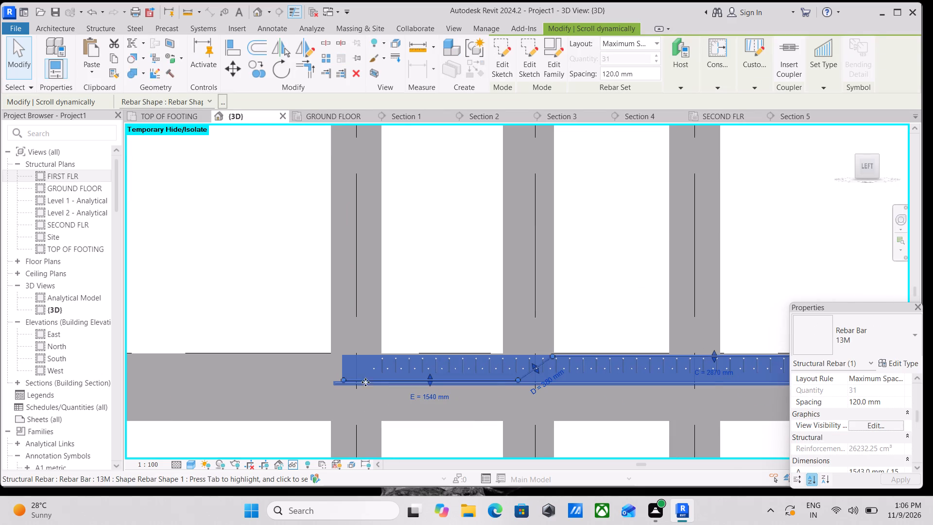
pyautogui.scroll(5, 388, 375)
pyautogui.scroll(4, 243, 386)
pyautogui.press('Escape')
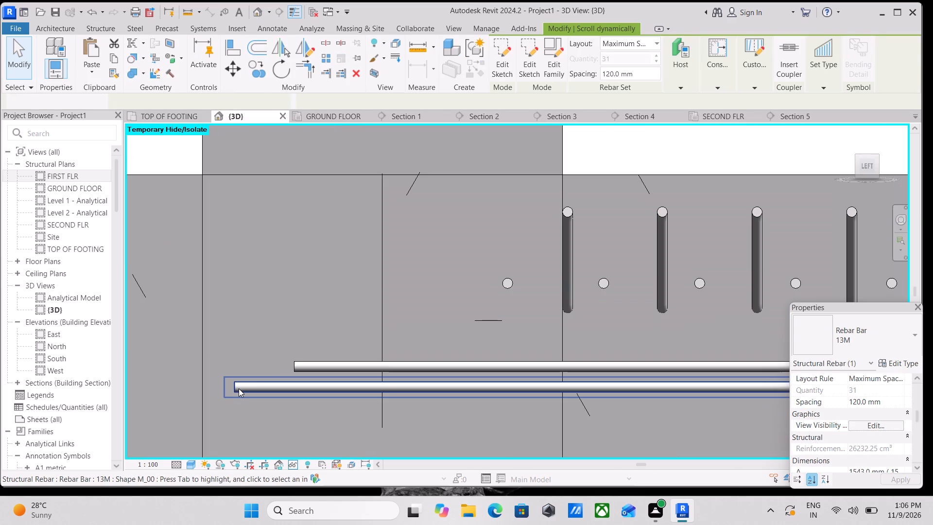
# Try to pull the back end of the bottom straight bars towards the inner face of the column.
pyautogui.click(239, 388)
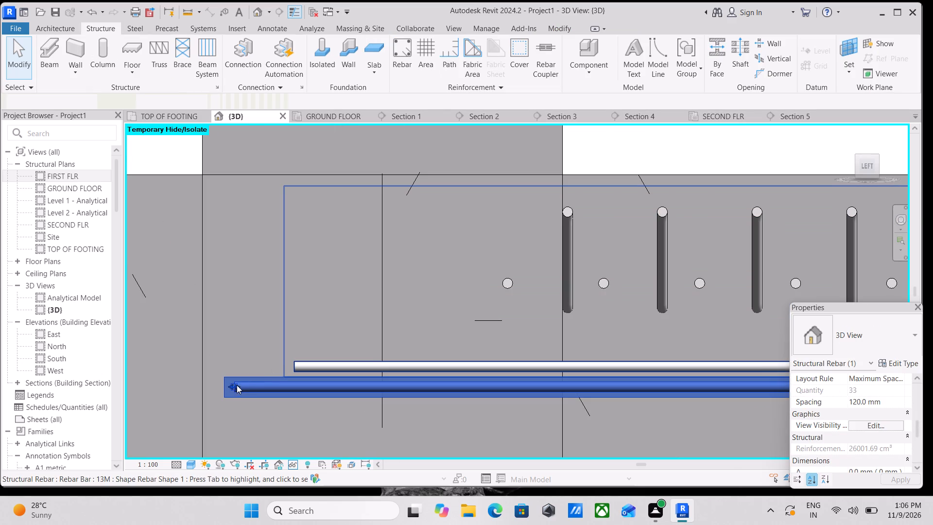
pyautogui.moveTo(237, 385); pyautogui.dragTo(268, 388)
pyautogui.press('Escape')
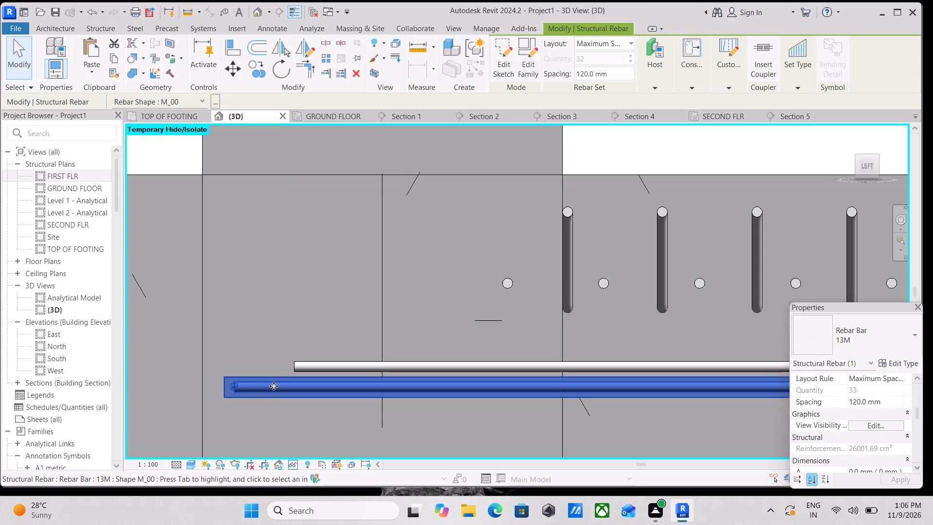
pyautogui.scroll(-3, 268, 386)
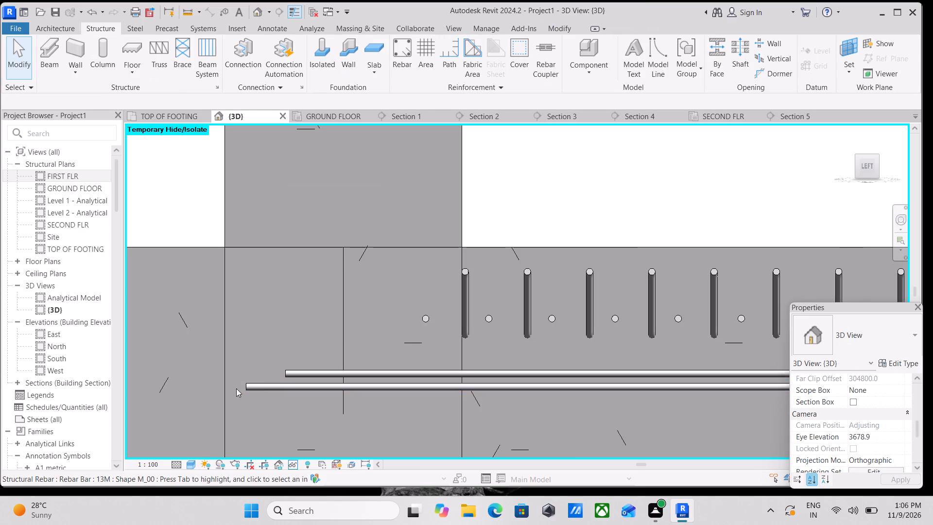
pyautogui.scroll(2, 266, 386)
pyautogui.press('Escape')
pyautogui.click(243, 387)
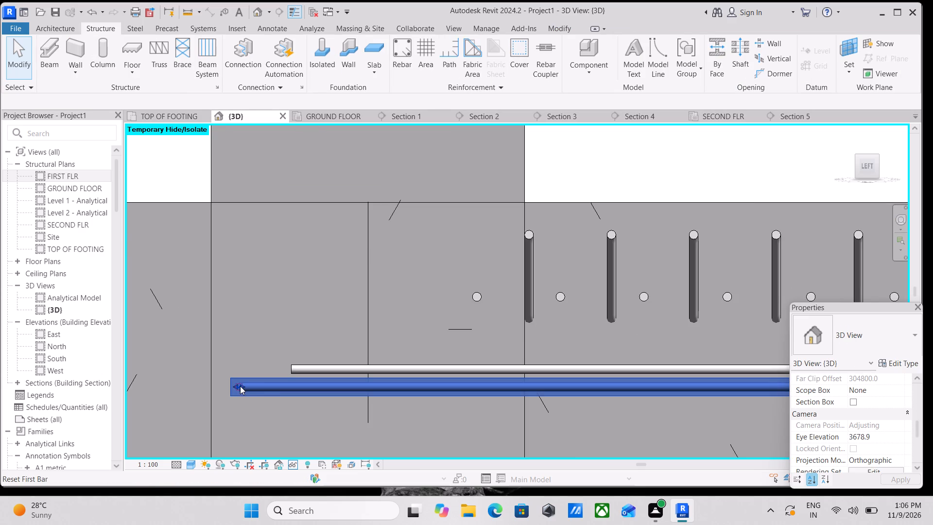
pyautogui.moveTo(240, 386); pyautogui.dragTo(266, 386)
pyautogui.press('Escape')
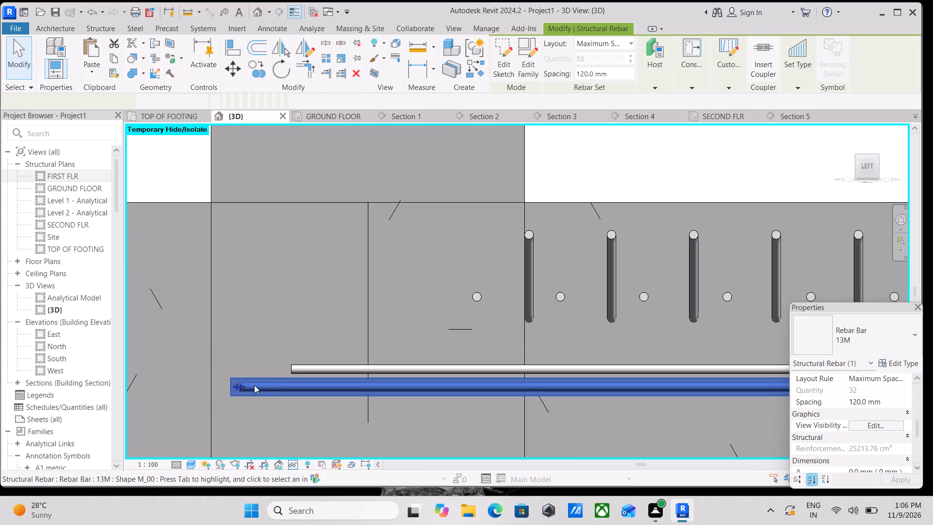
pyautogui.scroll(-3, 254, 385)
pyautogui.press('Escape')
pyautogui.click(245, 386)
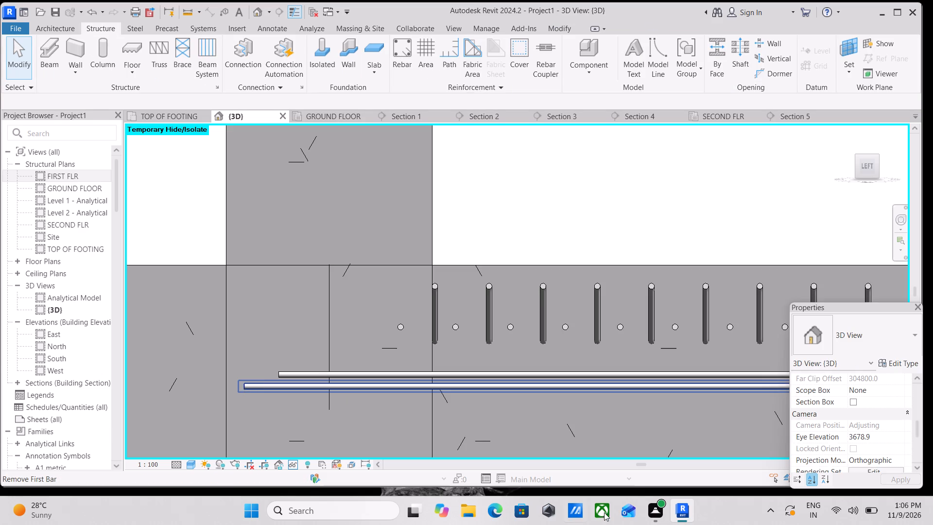
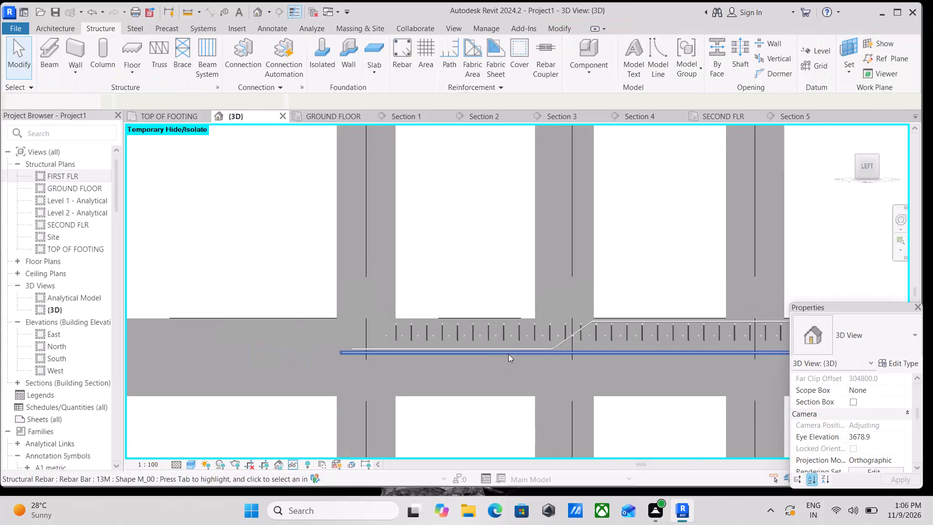
# Examine the lowest 13M straight bar set of the slab mesh in the 3D view and from the left side.
pyautogui.keyDown('shift'); pyautogui.moveTo(414, 340); pyautogui.dragTo(483, 434, button='middle'); pyautogui.keyUp('shift')
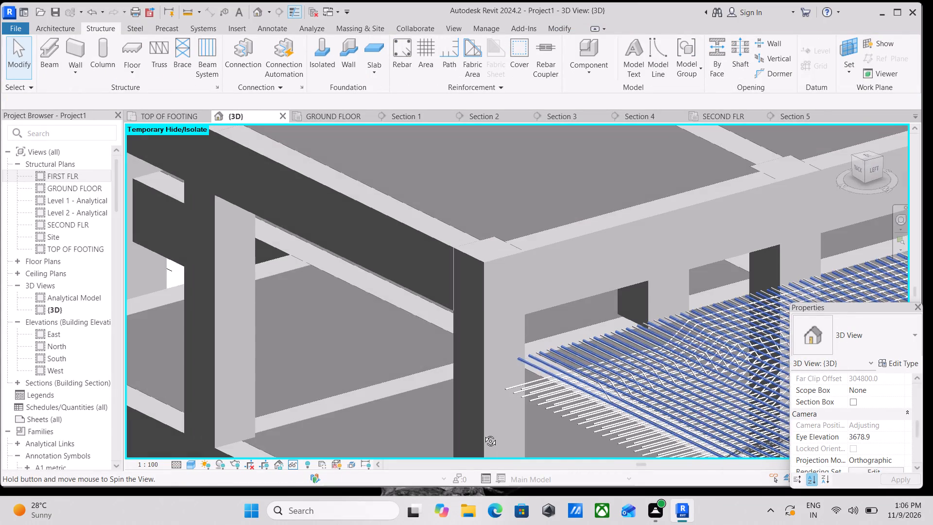
pyautogui.keyDown('shift'); pyautogui.moveTo(483, 434); pyautogui.dragTo(468, 428, button='middle'); pyautogui.keyUp('shift')
pyautogui.scroll(-3, 490, 415)
pyautogui.moveTo(490, 415); pyautogui.dragTo(391, 315, button='middle')
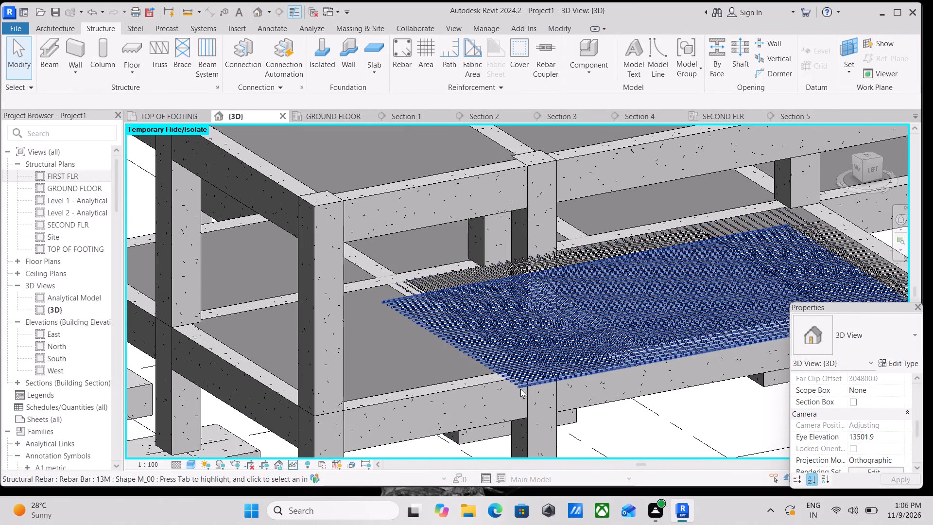
pyautogui.click(528, 385)
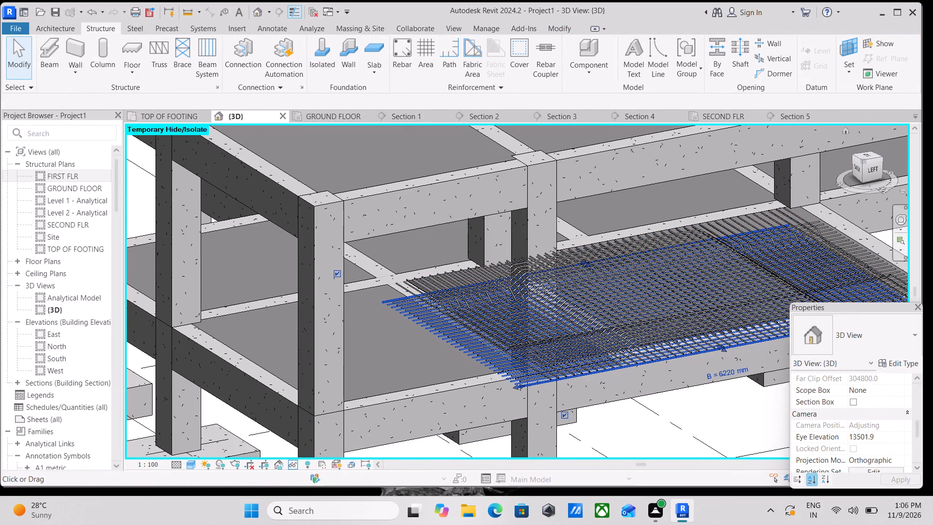
pyautogui.click(876, 168)
pyautogui.click(868, 171)
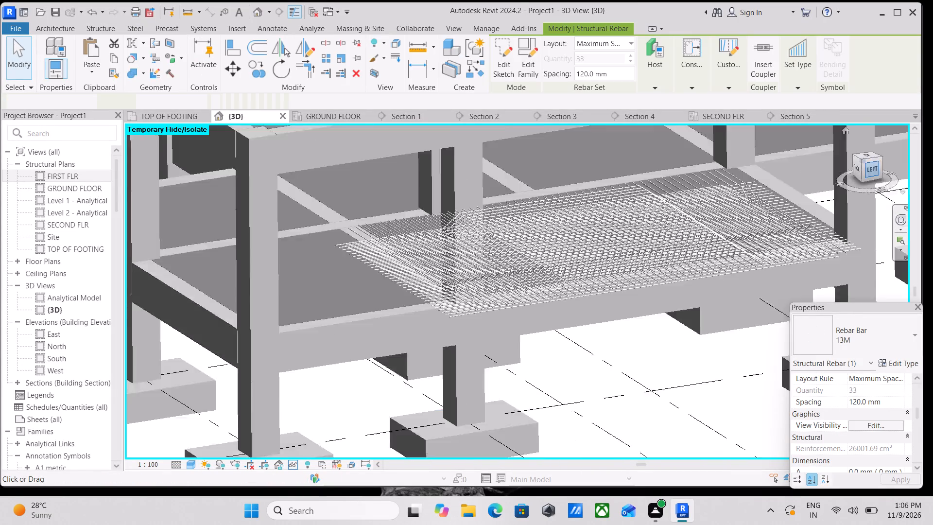
pyautogui.scroll(4, 374, 344)
pyautogui.scroll(3, 386, 259)
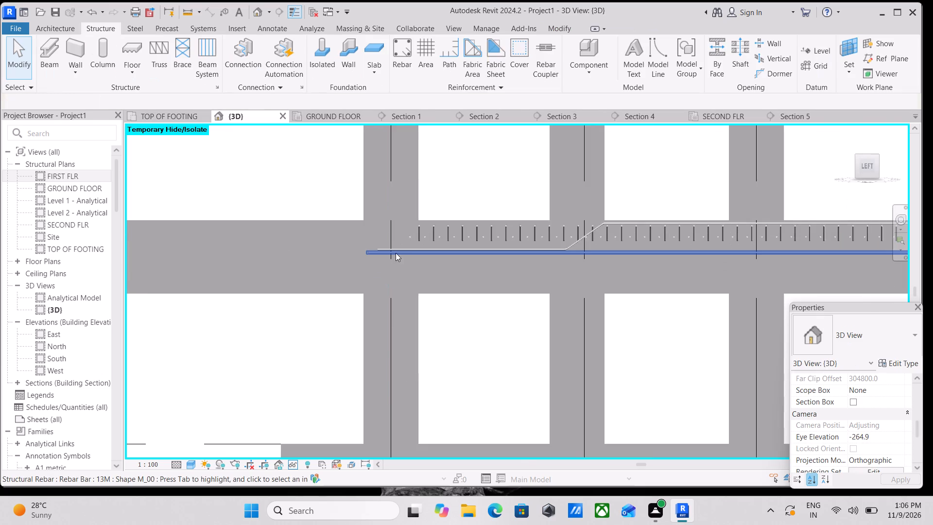
pyautogui.click(412, 250)
pyautogui.press('Escape')
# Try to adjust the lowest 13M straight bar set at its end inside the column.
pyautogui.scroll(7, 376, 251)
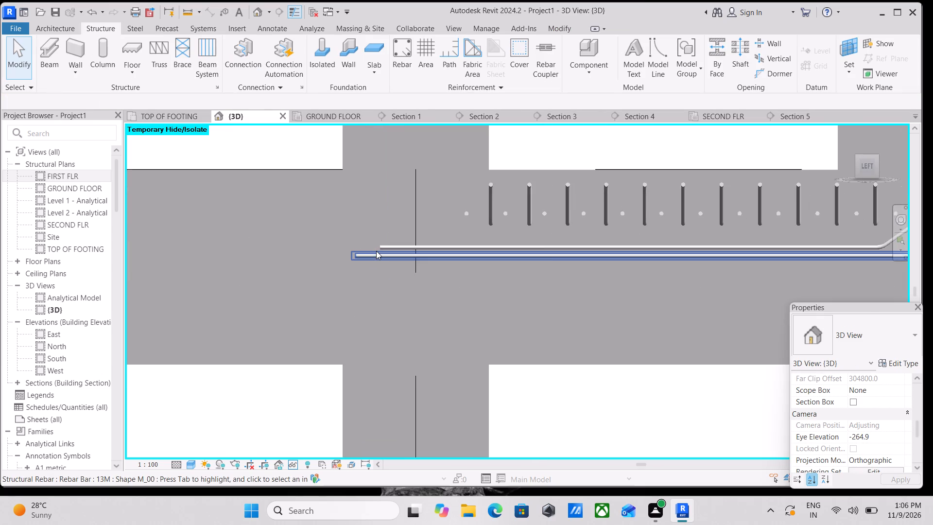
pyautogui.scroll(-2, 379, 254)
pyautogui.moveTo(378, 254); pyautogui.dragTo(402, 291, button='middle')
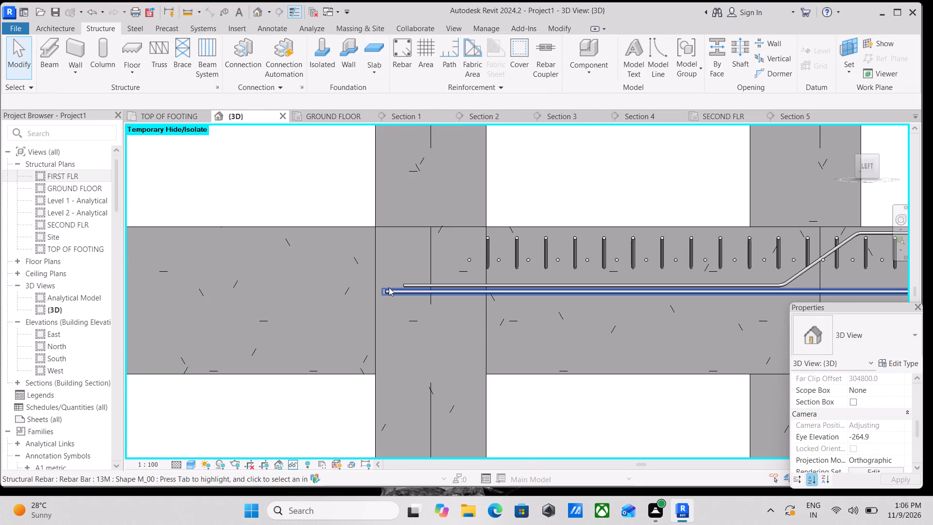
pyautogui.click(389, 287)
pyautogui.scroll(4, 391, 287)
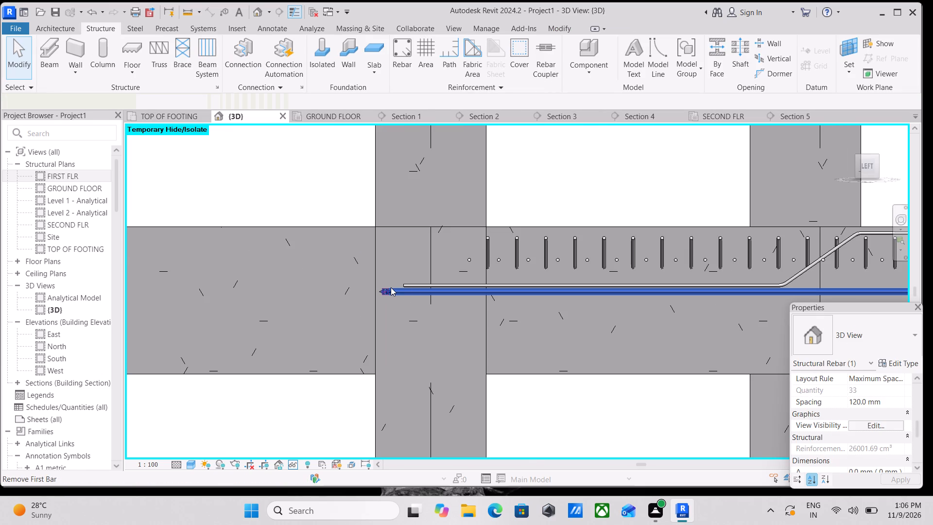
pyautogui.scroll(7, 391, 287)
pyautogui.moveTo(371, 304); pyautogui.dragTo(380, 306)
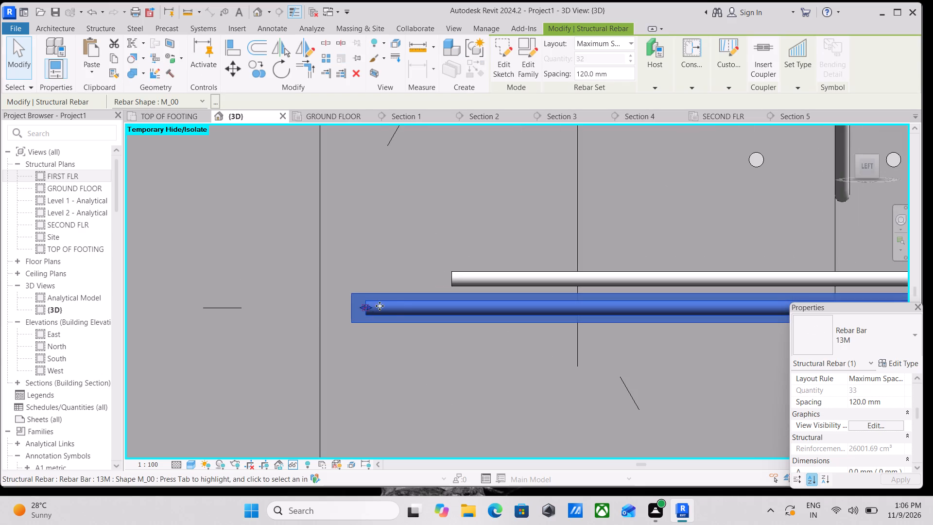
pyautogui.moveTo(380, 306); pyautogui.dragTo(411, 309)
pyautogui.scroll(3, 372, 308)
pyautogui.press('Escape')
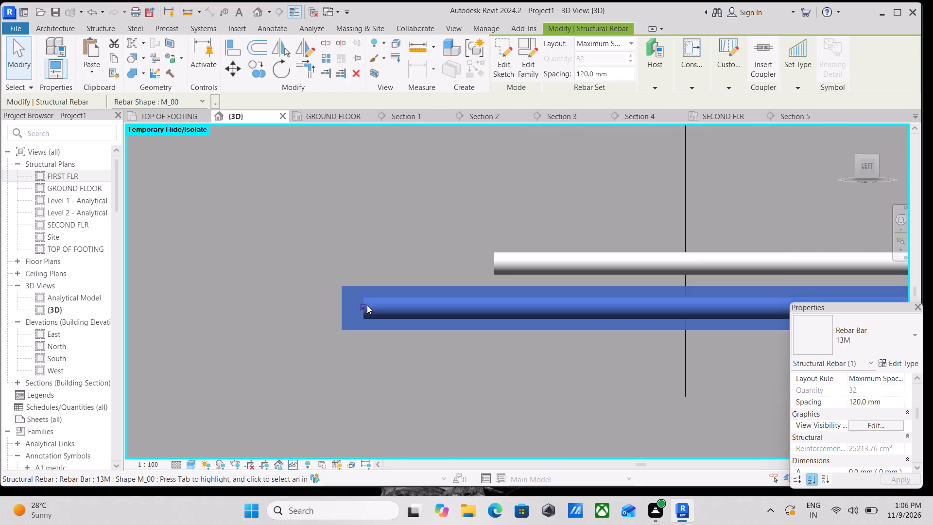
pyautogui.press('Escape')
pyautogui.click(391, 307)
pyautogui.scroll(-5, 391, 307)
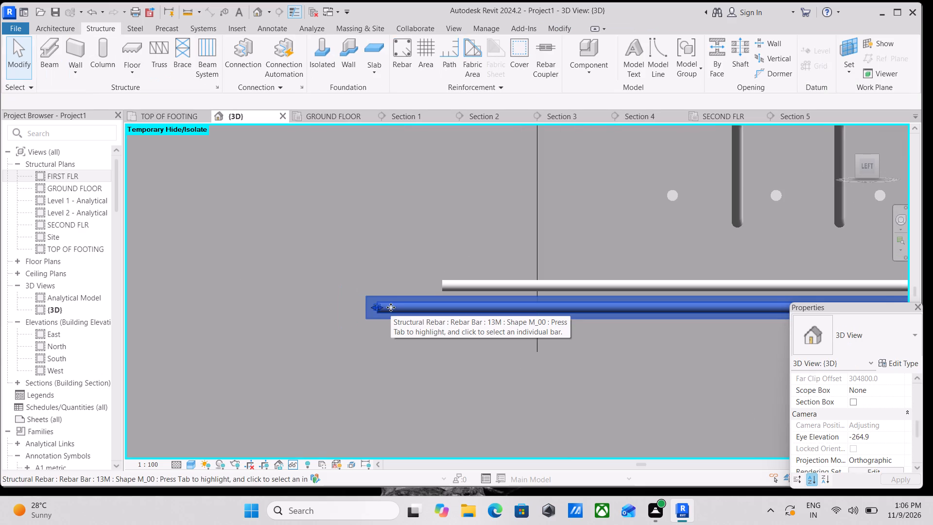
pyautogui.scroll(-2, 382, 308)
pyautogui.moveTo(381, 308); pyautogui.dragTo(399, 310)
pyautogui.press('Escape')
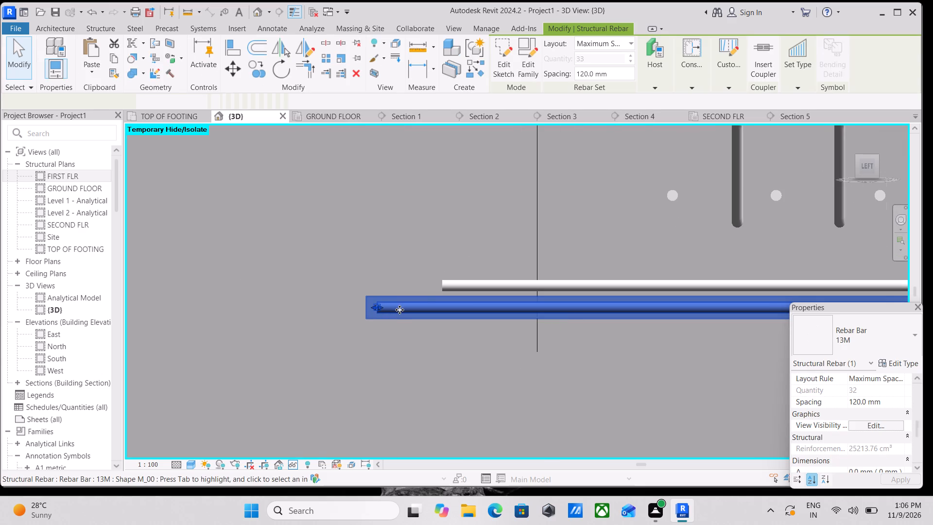
# Examine the full slab rebar mesh and its bar ends along the supporting beams in 3D.
pyautogui.scroll(-10, 399, 310)
pyautogui.keyDown('shift'); pyautogui.moveTo(449, 286); pyautogui.dragTo(486, 383, button='middle'); pyautogui.keyUp('shift')
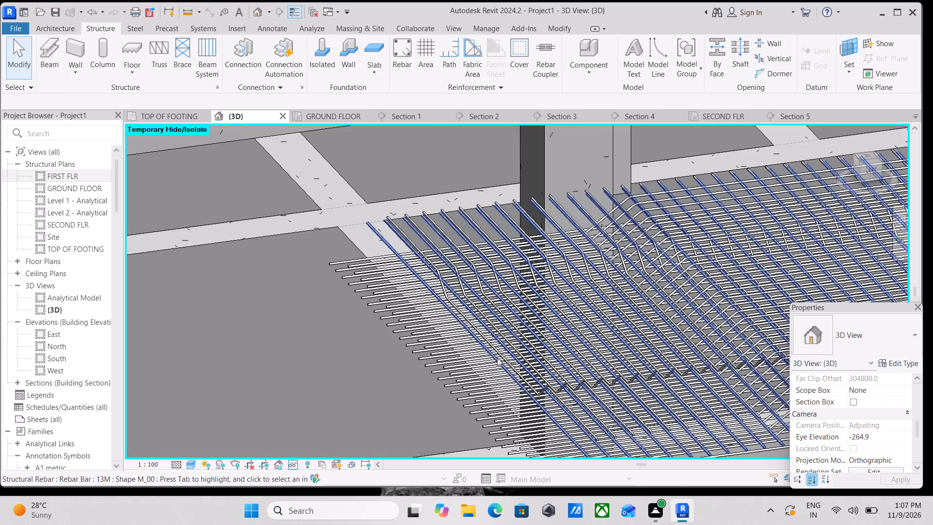
pyautogui.moveTo(497, 358); pyautogui.dragTo(317, 277, button='middle')
pyautogui.scroll(-8, 302, 274)
pyautogui.moveTo(391, 274); pyautogui.dragTo(403, 312, button='middle')
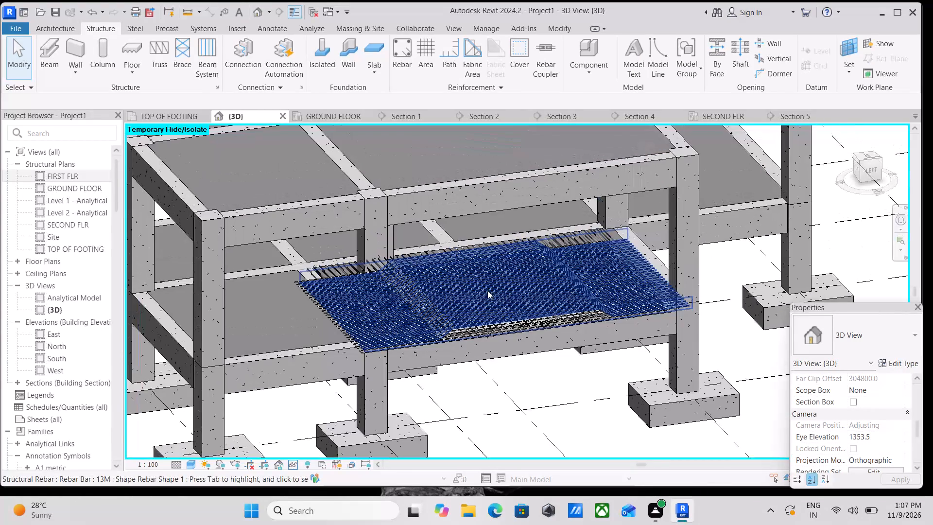
pyautogui.keyDown('shift'); pyautogui.moveTo(510, 298); pyautogui.dragTo(534, 337, button='middle'); pyautogui.keyUp('shift')
pyautogui.scroll(4, 583, 214)
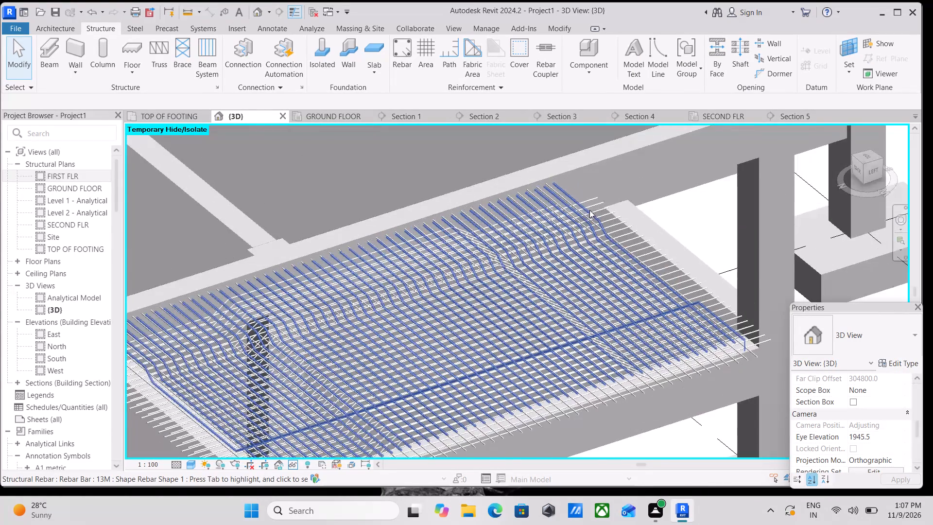
pyautogui.scroll(3, 589, 210)
pyautogui.scroll(-2, 634, 235)
# Propagate the reinforced Generic 300mm floor's rebar, aligned by host, to the adjoining floor on the same storey and the upper-storey floor.
pyautogui.moveTo(633, 238); pyautogui.dragTo(588, 209, button='middle')
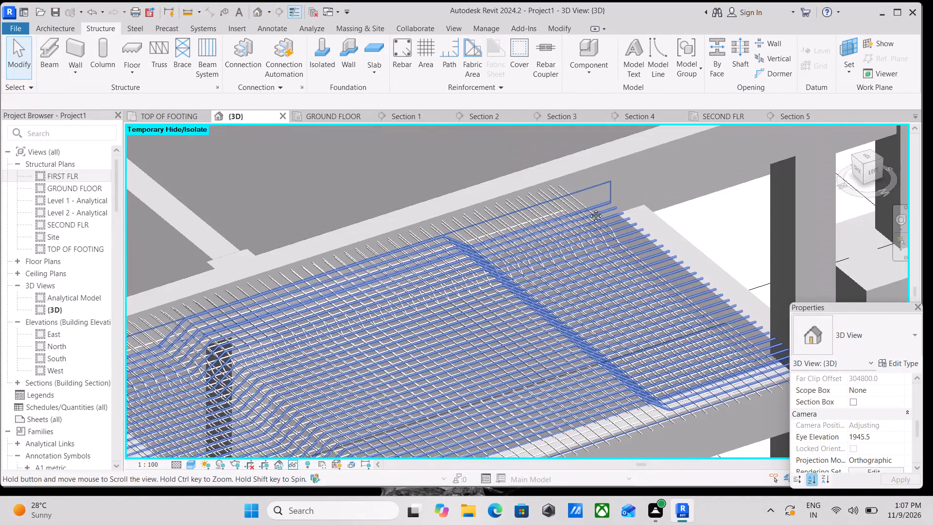
pyautogui.moveTo(588, 209); pyautogui.dragTo(568, 191, button='middle')
pyautogui.scroll(11, 680, 243)
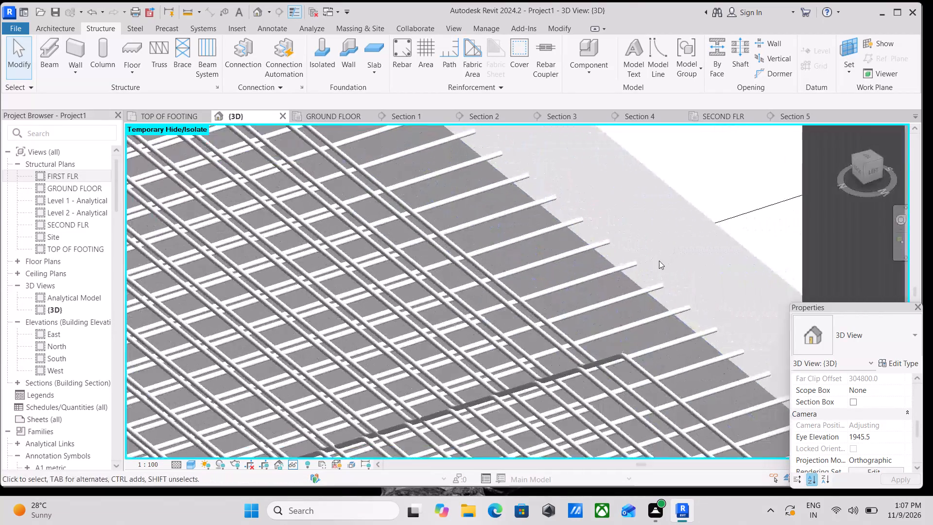
pyautogui.click(593, 256)
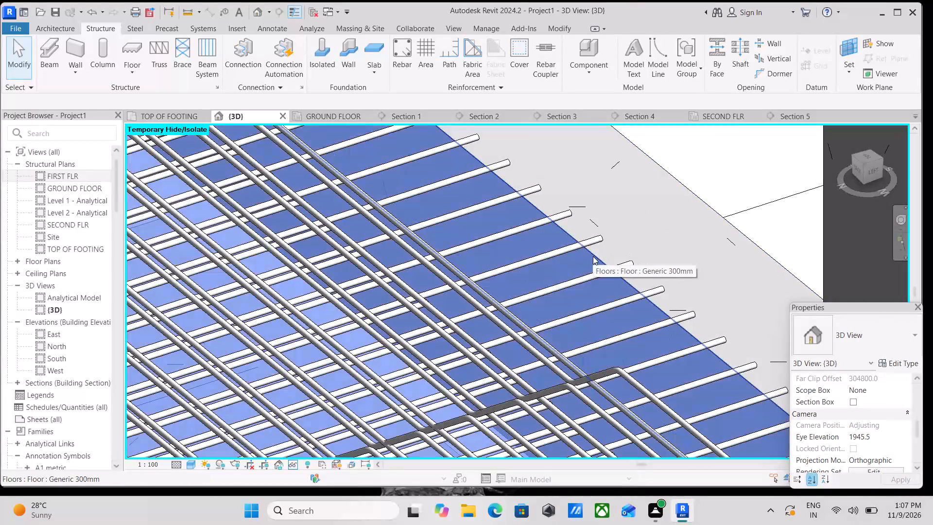
pyautogui.scroll(-4, 593, 256)
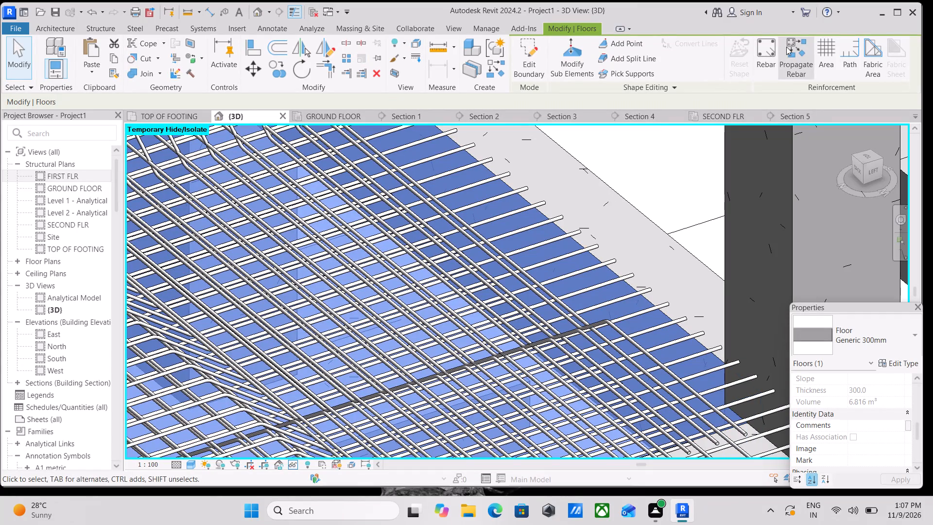
pyautogui.click(788, 48)
pyautogui.scroll(-10, 438, 275)
pyautogui.moveTo(411, 279); pyautogui.dragTo(626, 209, button='middle')
pyautogui.scroll(-3, 484, 236)
pyautogui.moveTo(484, 236); pyautogui.dragTo(595, 250, button='middle')
pyautogui.moveTo(531, 245); pyautogui.dragTo(577, 312, button='middle')
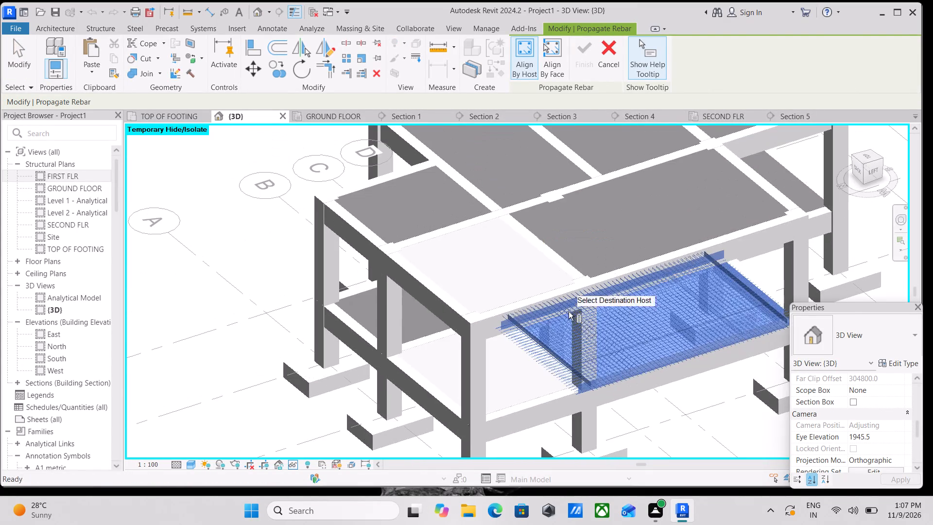
pyautogui.click(347, 313)
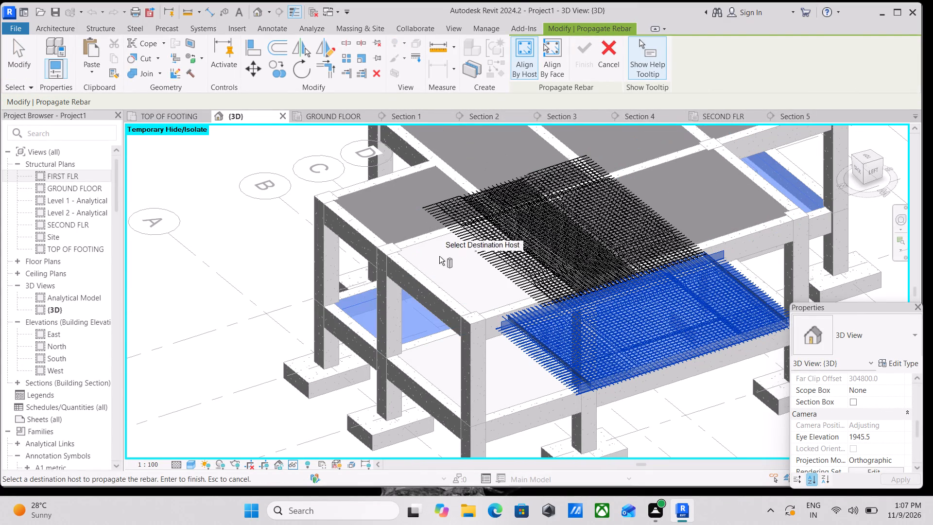
pyautogui.moveTo(461, 287); pyautogui.dragTo(497, 362, button='middle')
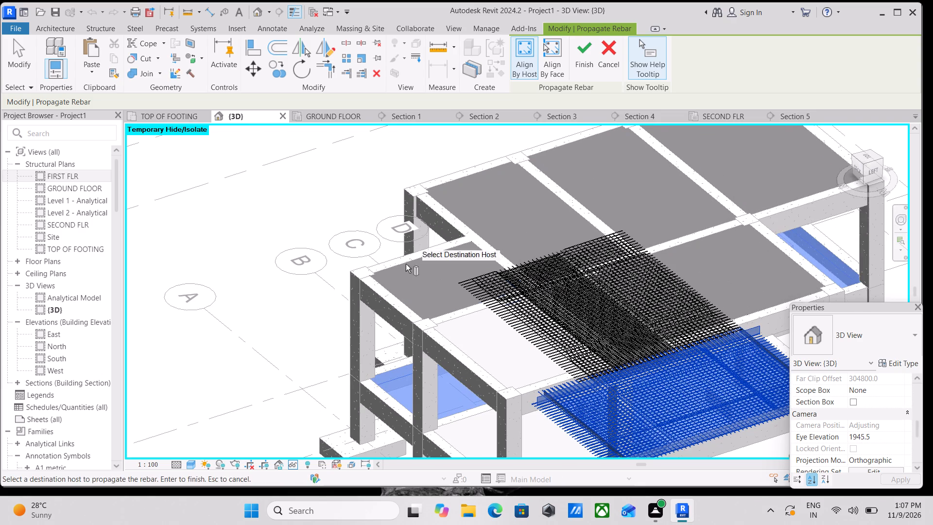
pyautogui.click(385, 275)
pyautogui.scroll(-2, 449, 282)
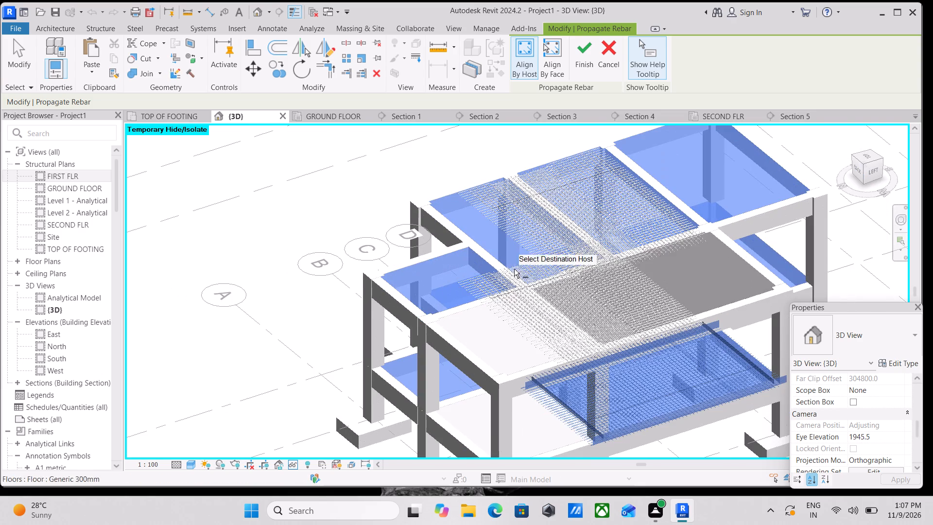
pyautogui.click(578, 48)
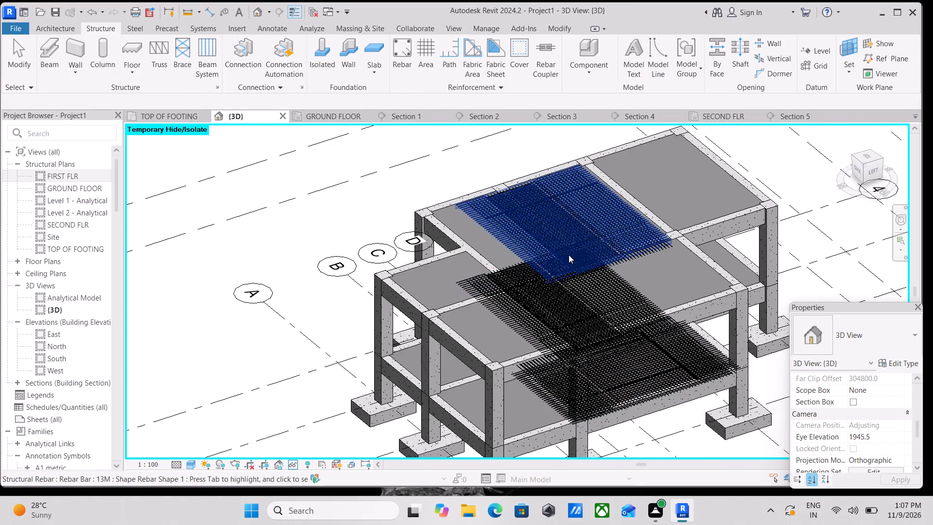
# Examine the propagated rebar meshes on both storeys from several sides of the frame.
pyautogui.scroll(-2, 566, 261)
pyautogui.keyDown('shift'); pyautogui.moveTo(541, 335); pyautogui.dragTo(623, 307, button='middle'); pyautogui.keyUp('shift')
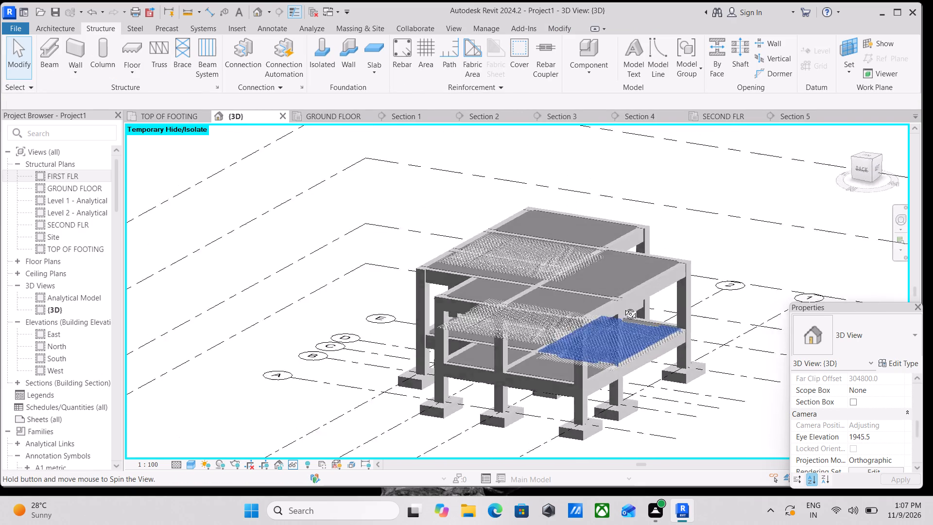
pyautogui.keyDown('shift'); pyautogui.moveTo(623, 307); pyautogui.dragTo(641, 333, button='middle'); pyautogui.keyUp('shift')
pyautogui.scroll(4, 544, 275)
pyautogui.scroll(1, 497, 359)
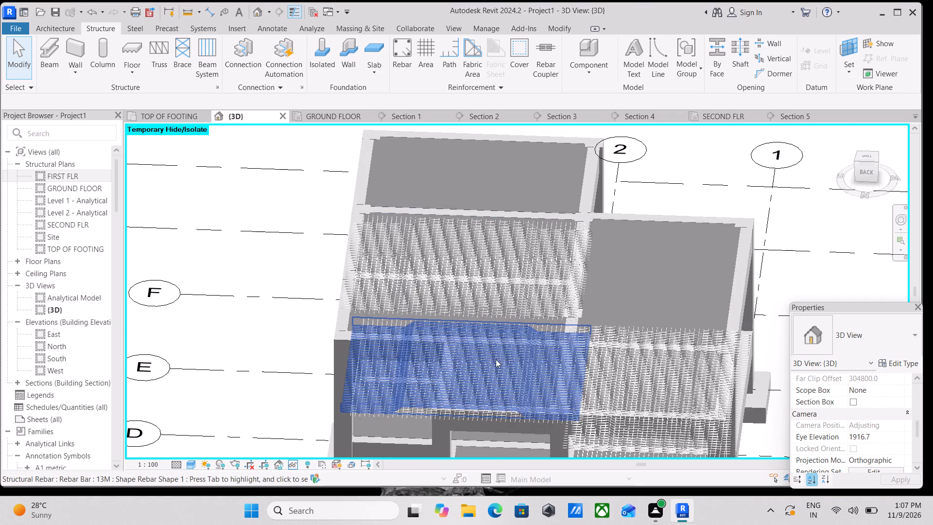
pyautogui.scroll(1, 496, 359)
pyautogui.moveTo(468, 348); pyautogui.dragTo(582, 274, button='middle')
pyautogui.moveTo(622, 326); pyautogui.dragTo(536, 249, button='middle')
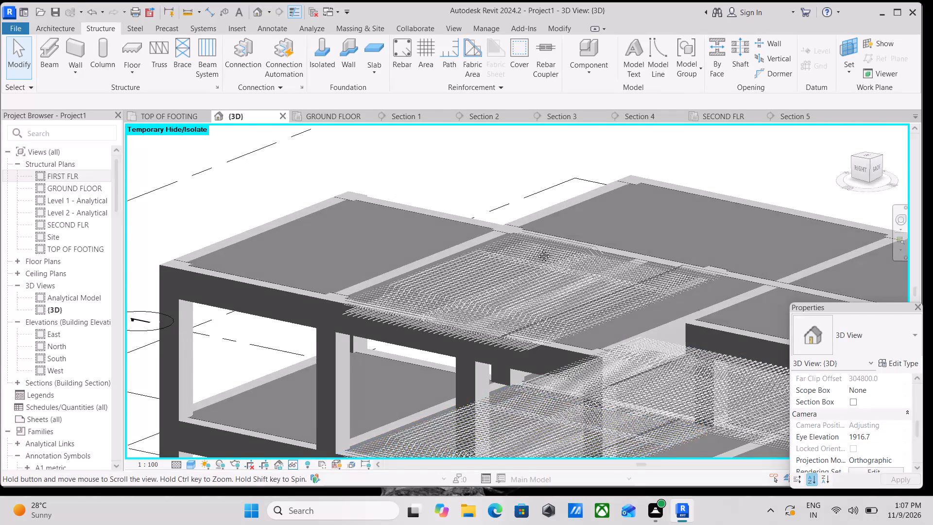
pyautogui.moveTo(536, 249); pyautogui.dragTo(513, 209, button='middle')
pyautogui.scroll(-2, 584, 263)
pyautogui.moveTo(584, 263); pyautogui.dragTo(376, 271, button='middle')
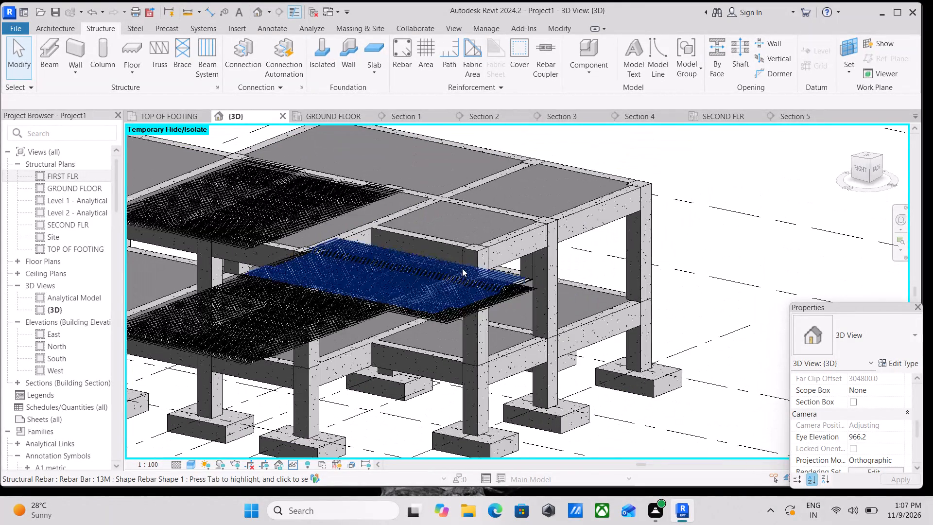
pyautogui.moveTo(371, 354); pyautogui.dragTo(479, 356, button='middle')
pyautogui.scroll(1, 479, 356)
pyautogui.keyDown('shift'); pyautogui.moveTo(419, 339); pyautogui.dragTo(436, 395, button='middle'); pyautogui.keyUp('shift')
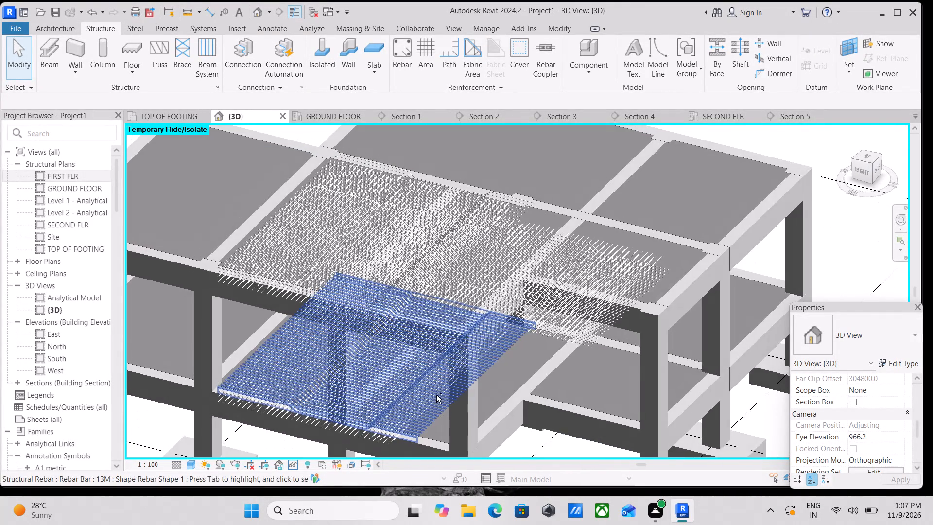
pyautogui.scroll(-2, 450, 384)
pyautogui.moveTo(450, 384); pyautogui.dragTo(253, 349, button='middle')
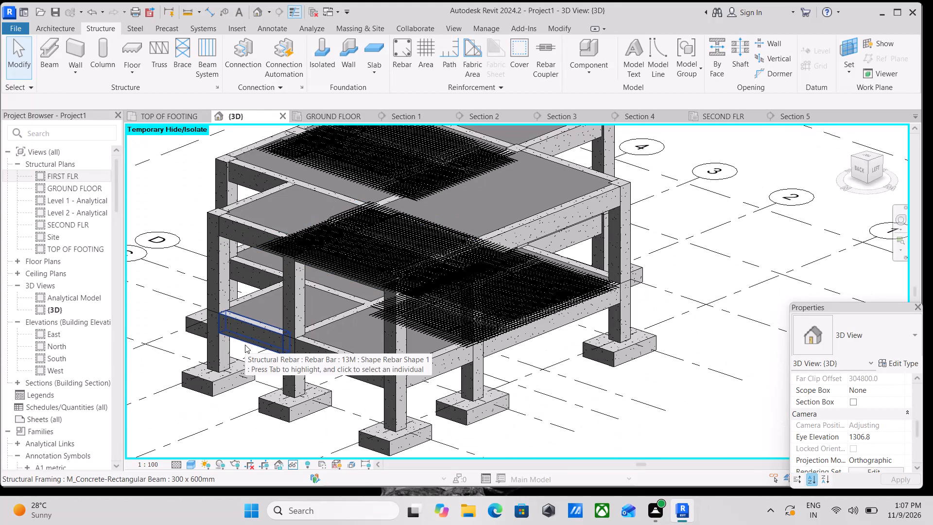
# Examine the upper-storey rebar mesh closely where its bars meet the edge beams.
pyautogui.scroll(2, 405, 303)
pyautogui.moveTo(405, 303); pyautogui.dragTo(426, 346, button='middle')
pyautogui.scroll(-3, 429, 306)
pyautogui.moveTo(429, 306); pyautogui.dragTo(455, 356, button='middle')
pyautogui.scroll(-2, 416, 294)
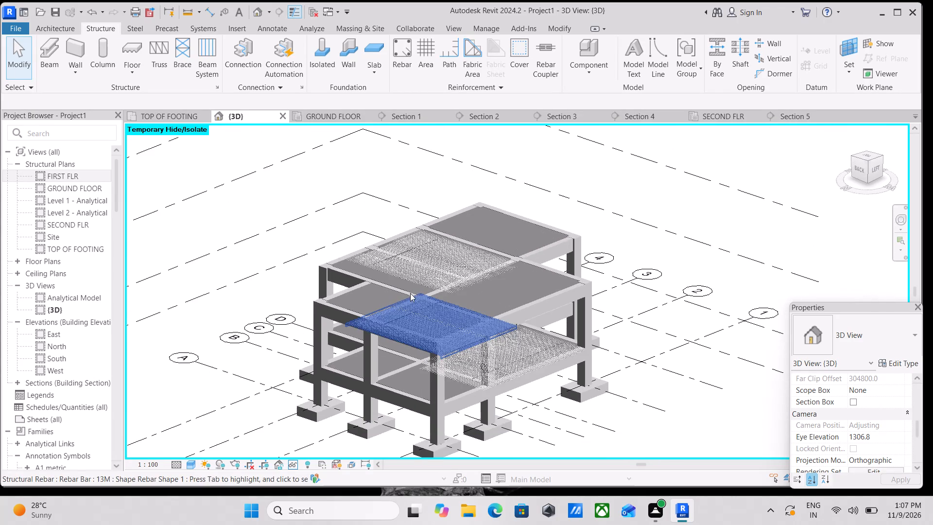
pyautogui.moveTo(410, 293); pyautogui.dragTo(436, 338, button='middle')
pyautogui.scroll(4, 363, 235)
pyautogui.scroll(4, 306, 289)
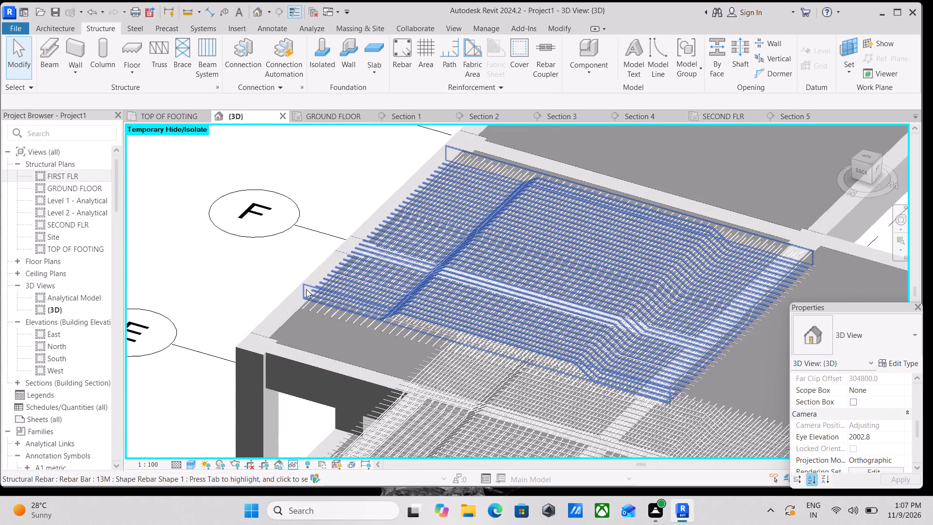
pyautogui.scroll(3, 303, 291)
pyautogui.scroll(-8, 406, 300)
pyautogui.scroll(-3, 472, 301)
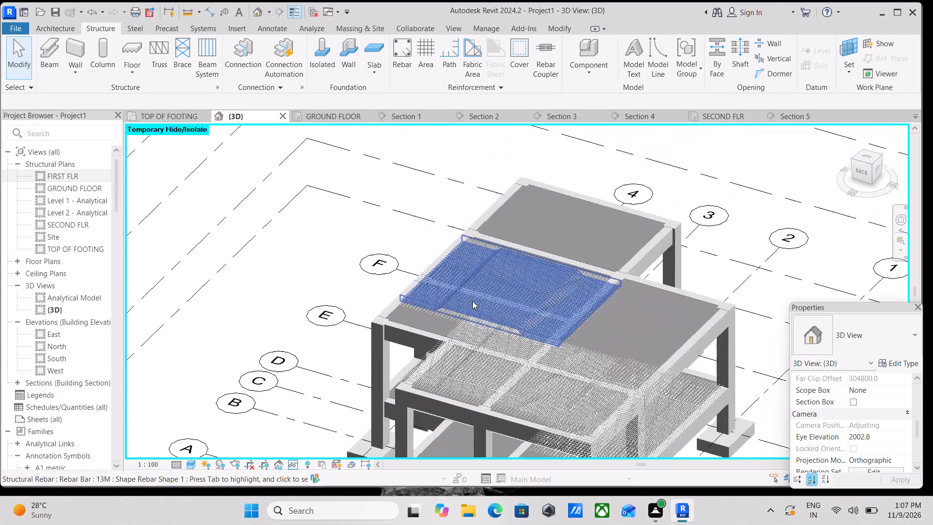
# Check the height of the rebar meshes relative to the beams and slabs from the left side.
pyautogui.scroll(-2, 508, 309)
pyautogui.moveTo(503, 334); pyautogui.dragTo(480, 245, button='middle')
pyautogui.scroll(3, 512, 345)
pyautogui.scroll(3, 598, 371)
pyautogui.moveTo(596, 362); pyautogui.dragTo(594, 296, button='middle')
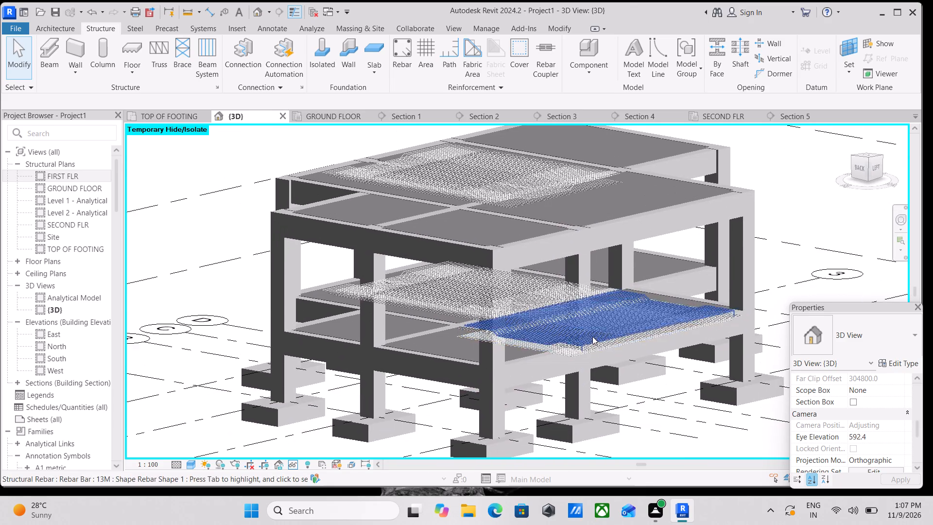
pyautogui.moveTo(592, 336); pyautogui.dragTo(495, 279, button='middle')
pyautogui.keyDown('shift'); pyautogui.scroll(1, 495, 279); pyautogui.keyUp('shift')
pyautogui.scroll(-2, 614, 297)
pyautogui.moveTo(614, 297); pyautogui.dragTo(615, 328, button='middle')
pyautogui.scroll(-2, 618, 310)
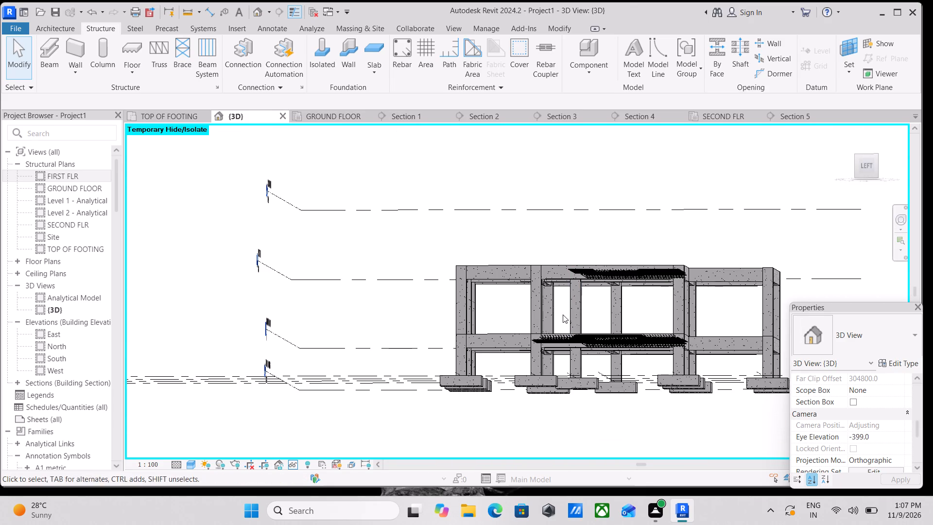
# Examine the slab rebar meshes on both storeys from above the left and back sides of the frame.
pyautogui.keyDown('shift'); pyautogui.moveTo(564, 310); pyautogui.dragTo(586, 383, button='middle'); pyautogui.keyUp('shift')
pyautogui.moveTo(596, 331); pyautogui.dragTo(619, 353, button='middle')
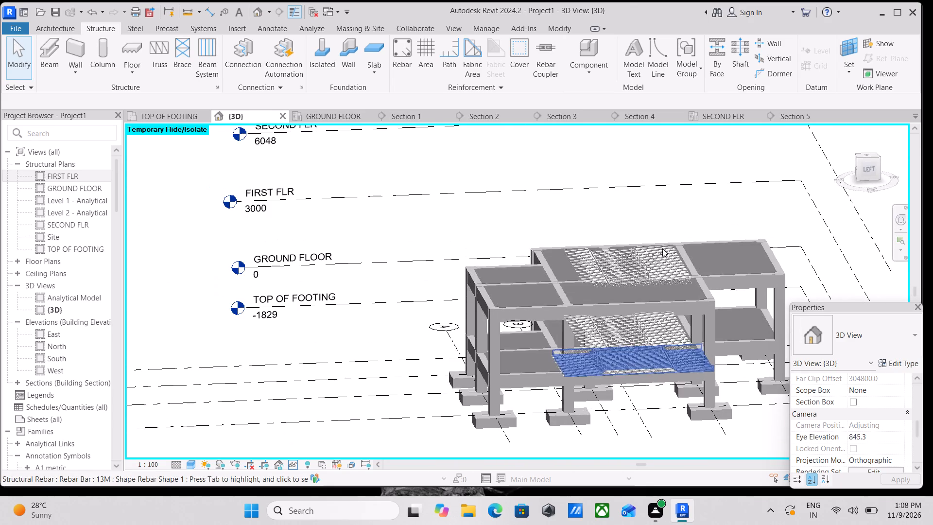
pyautogui.scroll(3, 665, 245)
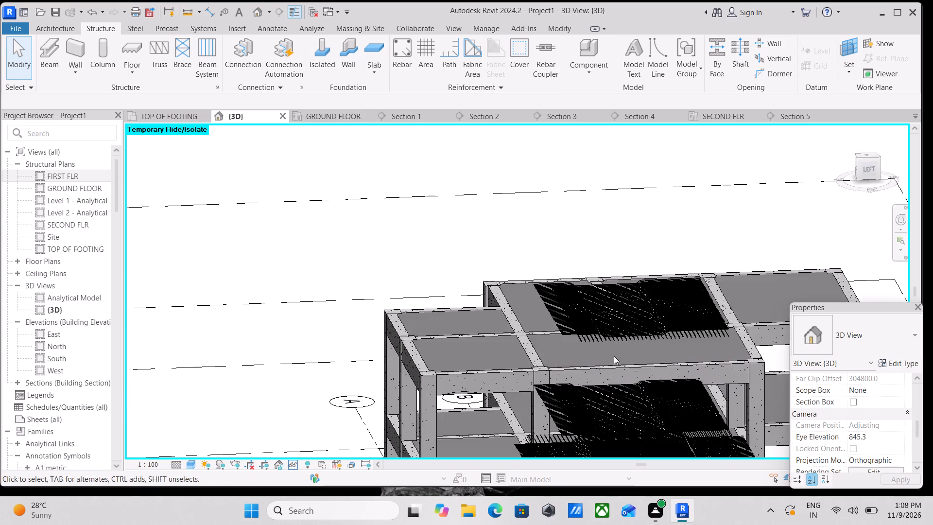
pyautogui.moveTo(614, 356); pyautogui.dragTo(556, 291, button='middle')
pyautogui.keyDown('shift'); pyautogui.moveTo(595, 339); pyautogui.dragTo(660, 377, button='middle'); pyautogui.keyUp('shift')
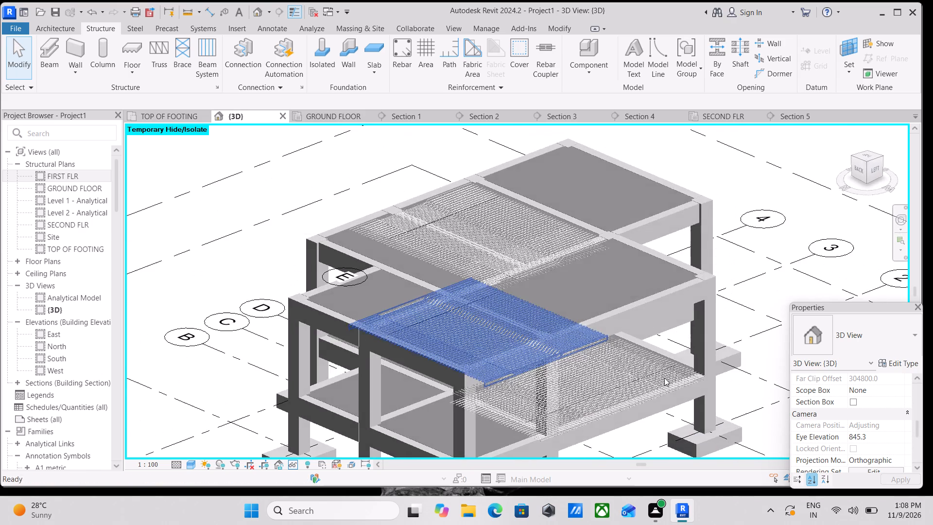
pyautogui.scroll(1, 679, 384)
pyautogui.moveTo(679, 384); pyautogui.dragTo(726, 386, button='middle')
pyautogui.scroll(-1, 556, 396)
pyautogui.moveTo(556, 396); pyautogui.dragTo(621, 313, button='middle')
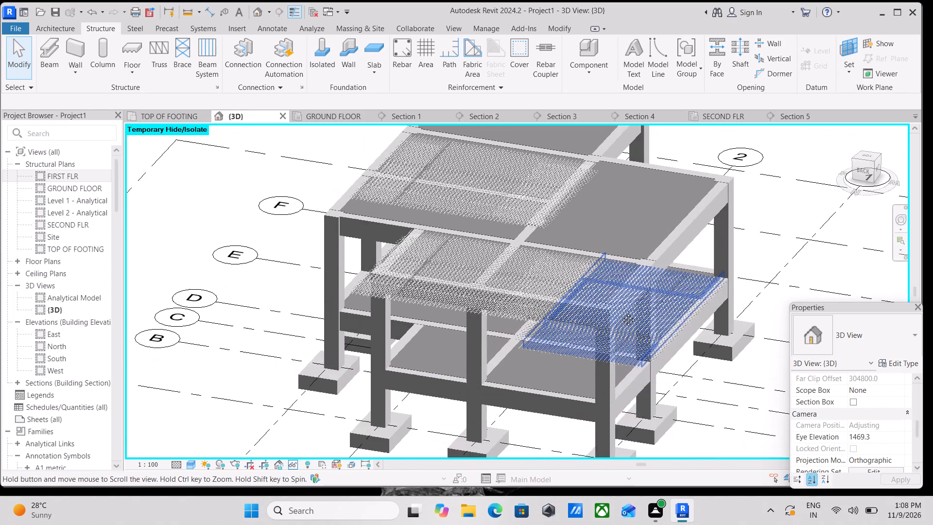
pyautogui.keyDown('shift'); pyautogui.moveTo(494, 369); pyautogui.dragTo(565, 370, button='middle'); pyautogui.keyUp('shift')
# Examine closely from the back how the lower- and upper-storey rebar meshes meet the surrounding beams and columns.
pyautogui.scroll(6, 395, 344)
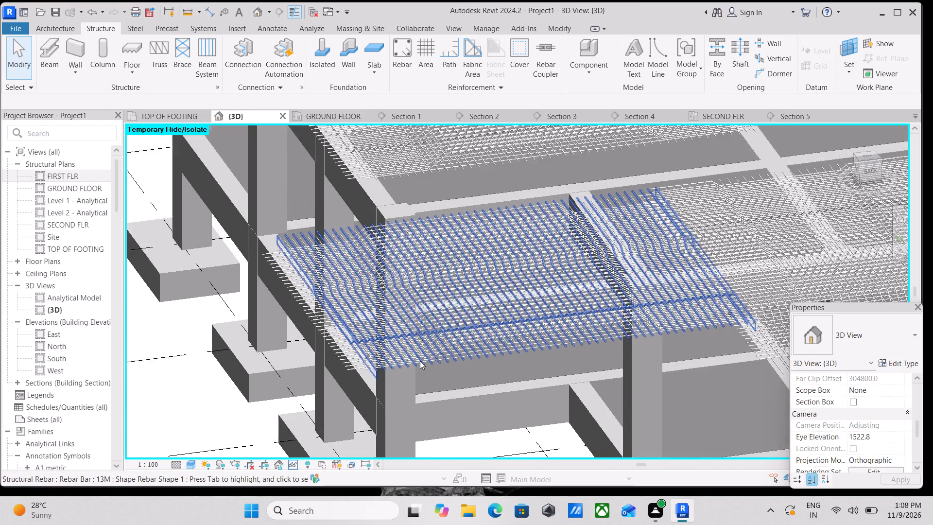
pyautogui.scroll(2, 431, 355)
pyautogui.scroll(2, 342, 334)
pyautogui.moveTo(394, 370); pyautogui.dragTo(396, 305, button='middle')
pyautogui.scroll(-2, 425, 340)
pyautogui.moveTo(425, 341); pyautogui.dragTo(433, 322, button='middle')
pyautogui.scroll(-3, 371, 315)
pyautogui.moveTo(371, 315); pyautogui.dragTo(415, 403, button='middle')
pyautogui.scroll(1, 415, 403)
pyautogui.scroll(-2, 366, 264)
pyautogui.moveTo(366, 264); pyautogui.dragTo(397, 375, button='middle')
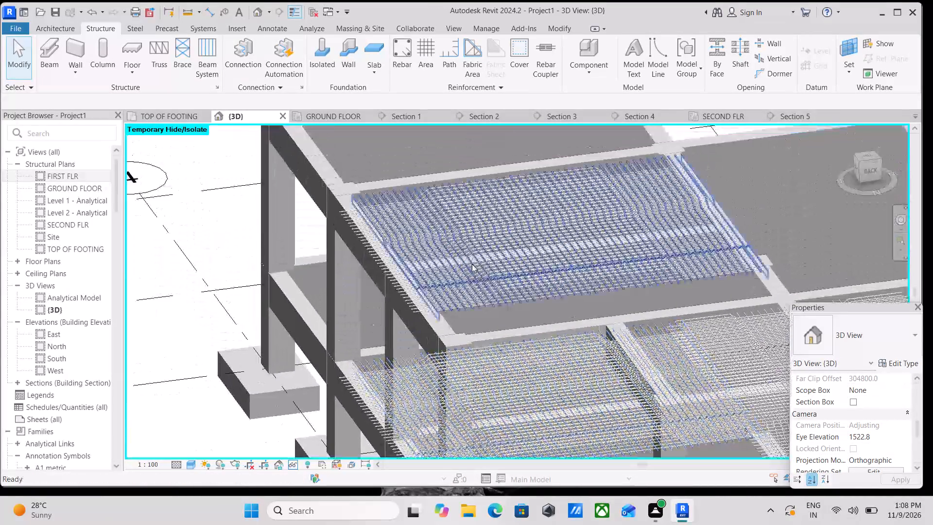
pyautogui.scroll(-1, 472, 263)
pyautogui.moveTo(472, 263); pyautogui.dragTo(480, 366, button='middle')
pyautogui.scroll(3, 616, 271)
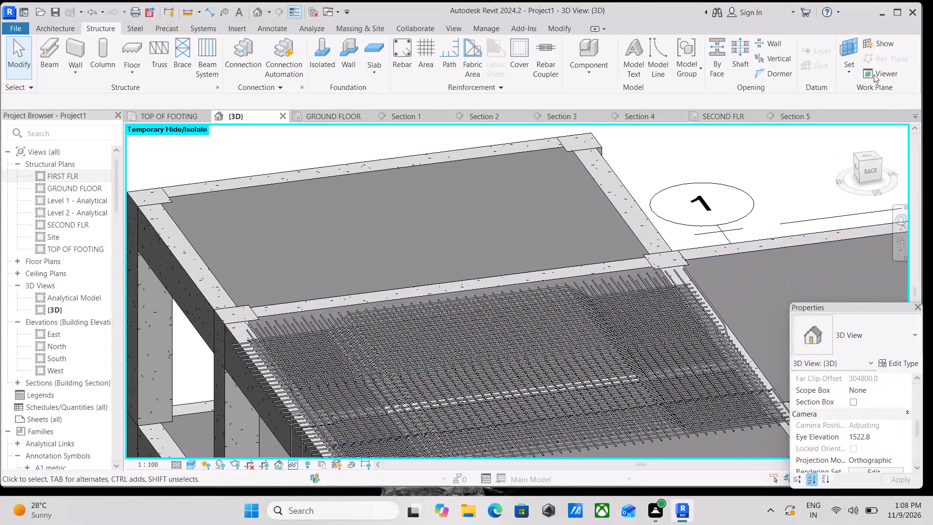
# Copy the floors, columns, framing and rebar between GROUND FLOOR and FIRST FLR, and paste them aligned to the SECOND FLR level.
pyautogui.click(870, 175)
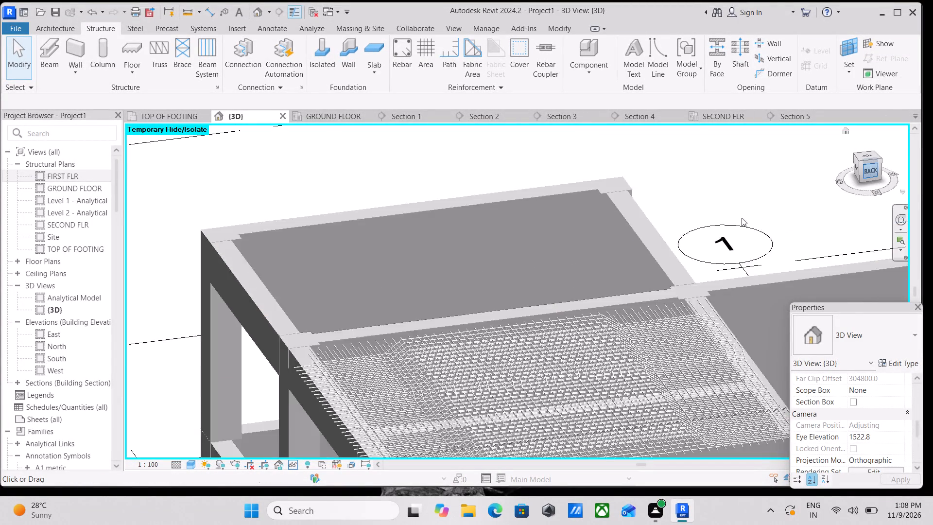
pyautogui.scroll(3, 497, 365)
pyautogui.scroll(5, 504, 275)
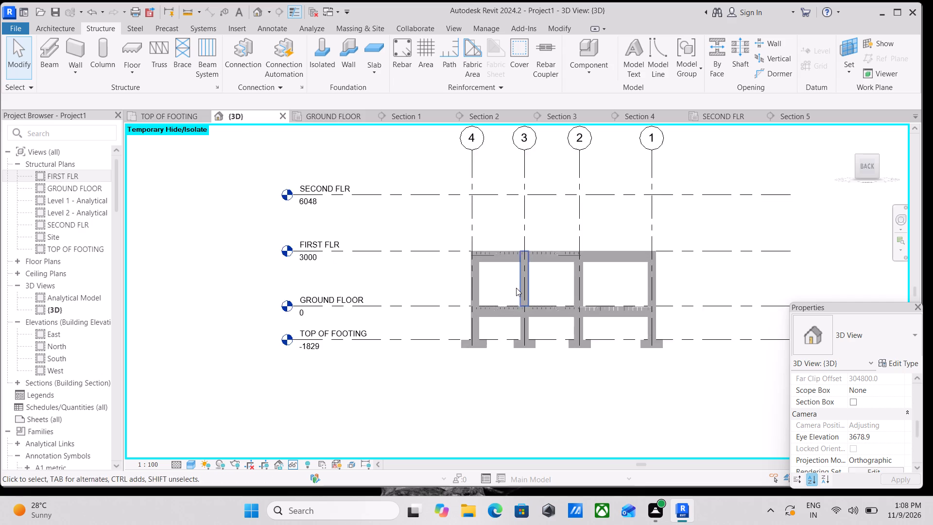
pyautogui.scroll(2, 516, 288)
pyautogui.moveTo(543, 259); pyautogui.dragTo(542, 272, button='middle')
pyautogui.scroll(-2, 534, 260)
pyautogui.moveTo(534, 260); pyautogui.dragTo(524, 282, button='middle')
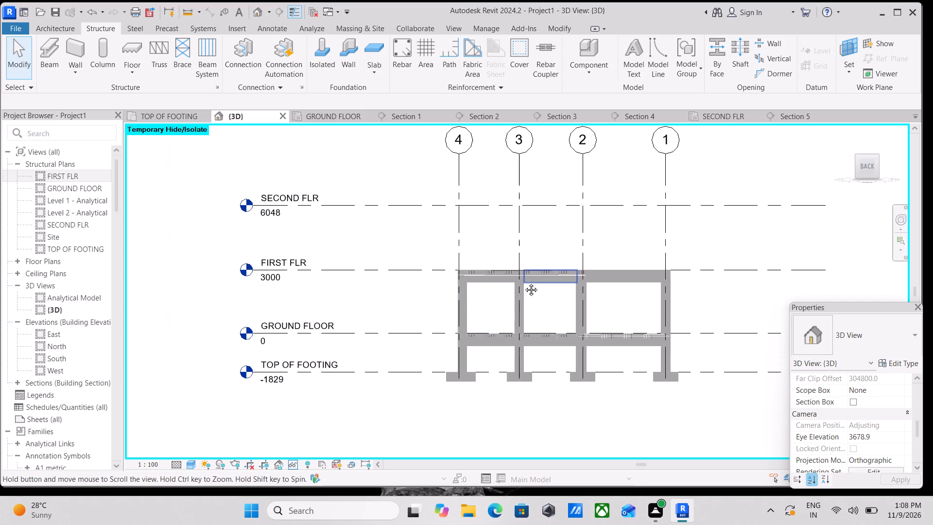
pyautogui.moveTo(422, 237); pyautogui.dragTo(565, 320)
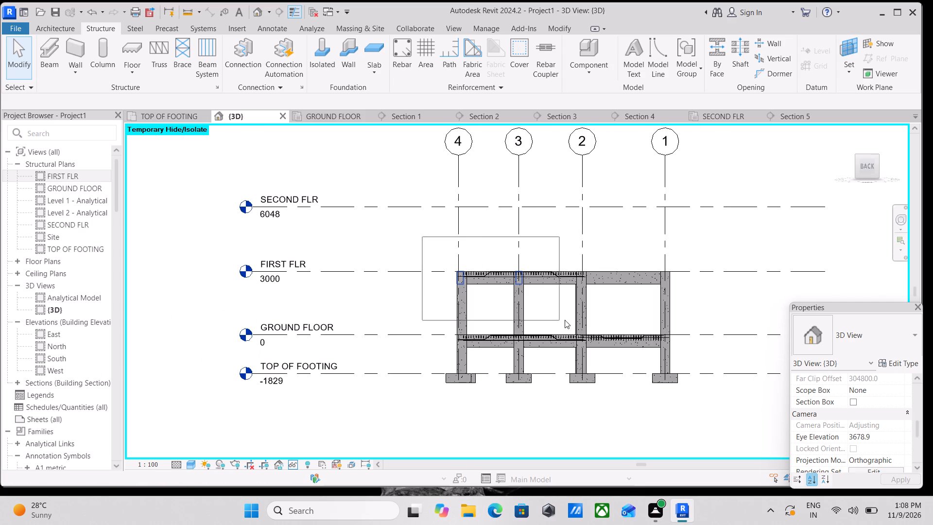
pyautogui.moveTo(565, 320); pyautogui.dragTo(703, 338)
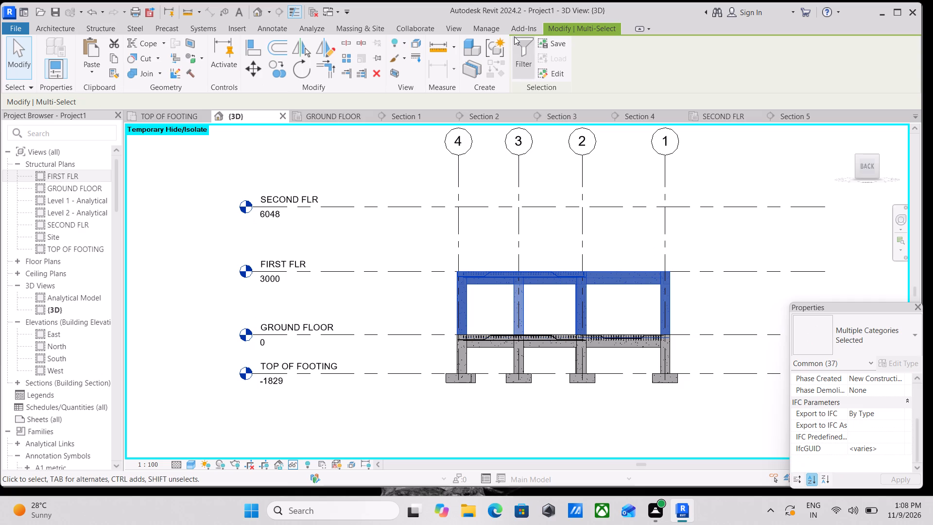
pyautogui.click(515, 47)
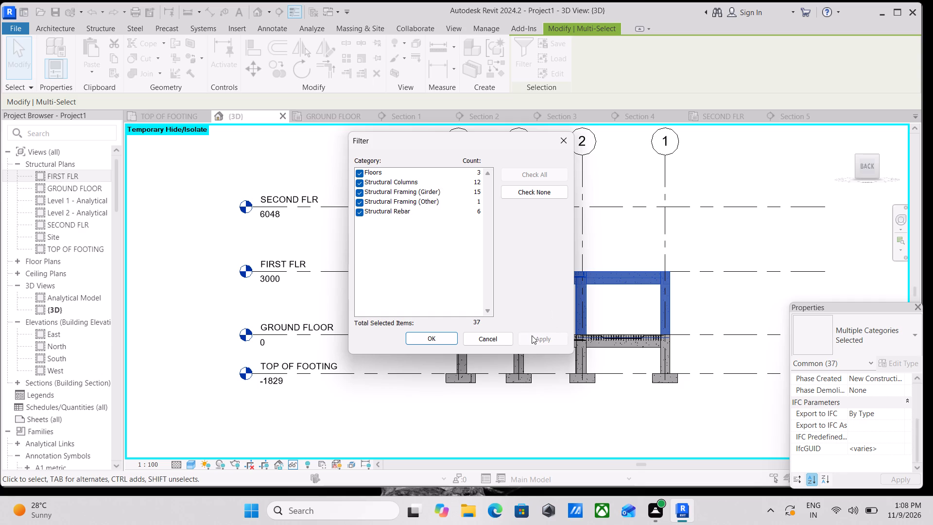
pyautogui.click(430, 334)
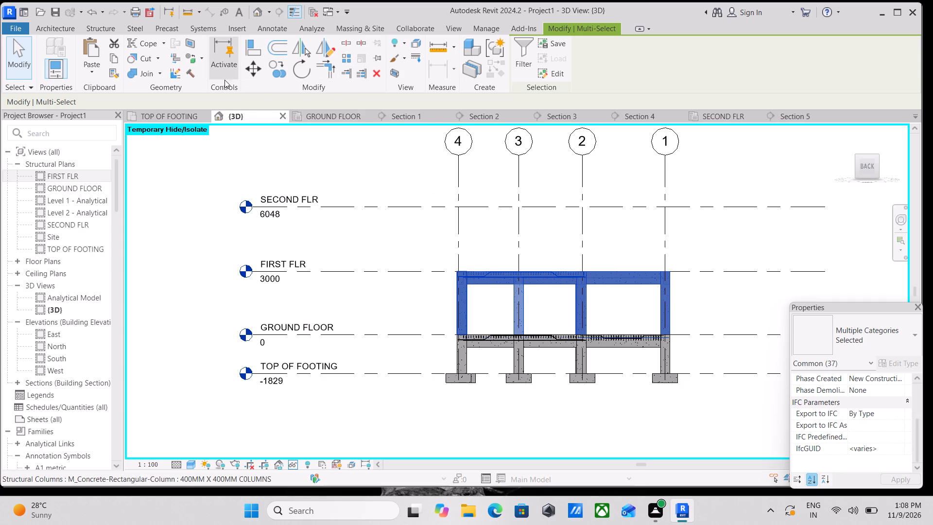
pyautogui.click(112, 57)
pyautogui.click(92, 74)
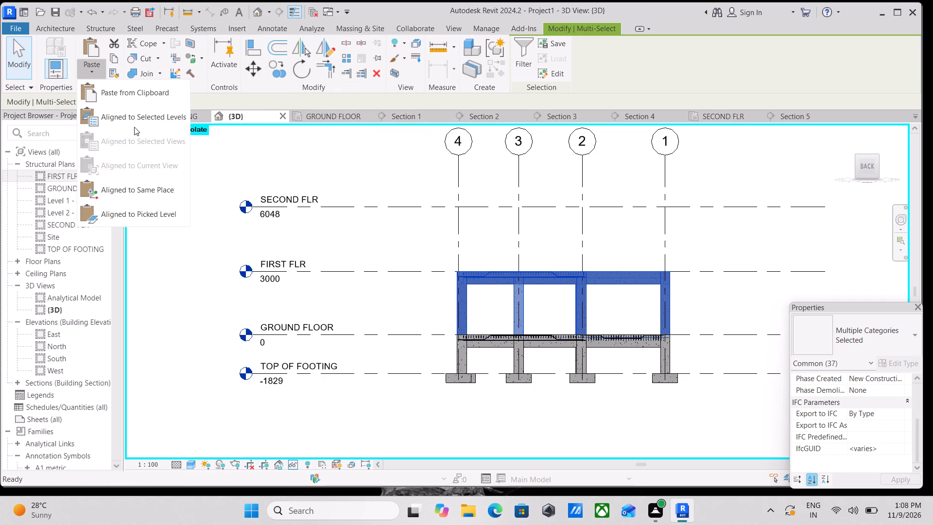
pyautogui.click(146, 116)
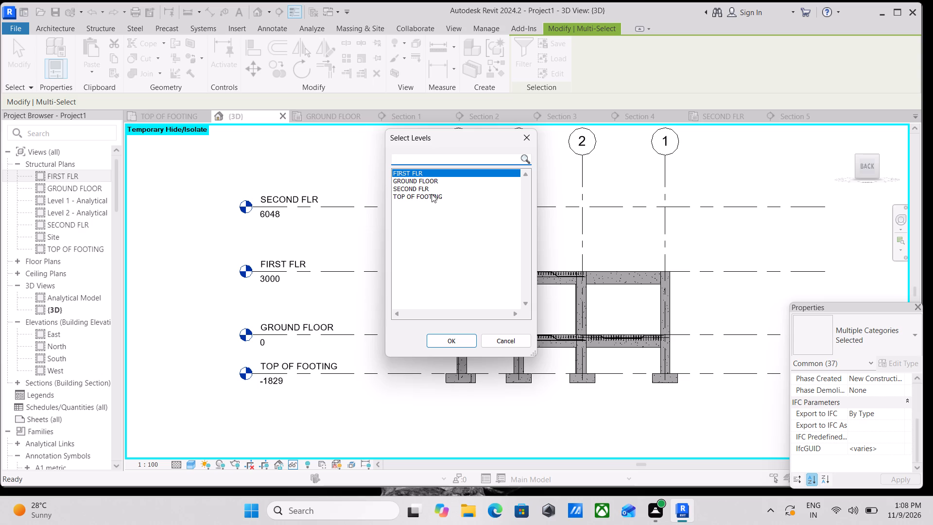
pyautogui.click(421, 186)
pyautogui.click(451, 339)
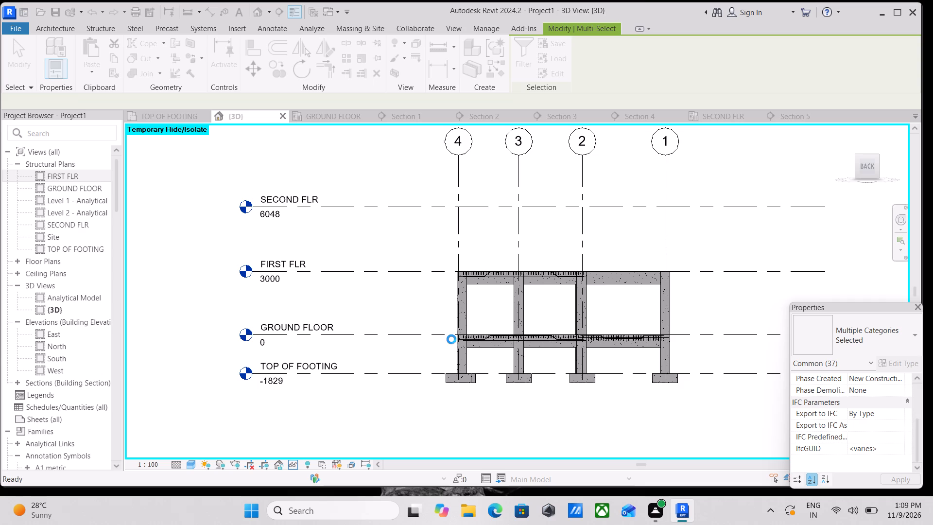
pyautogui.scroll(2, 574, 244)
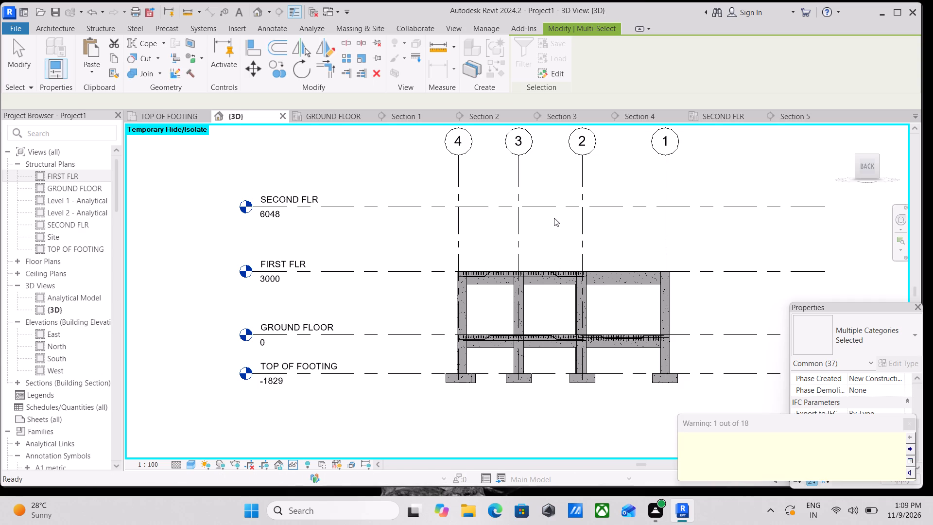
pyautogui.scroll(-2, 554, 218)
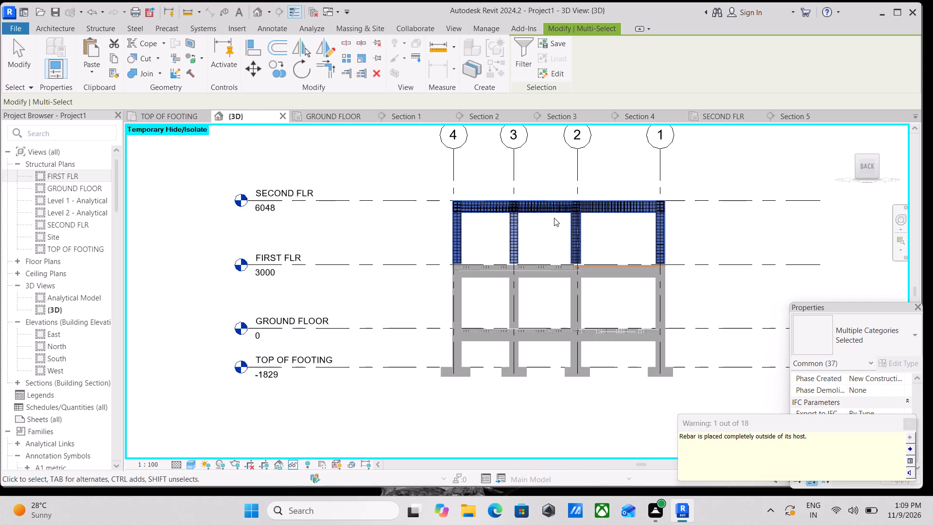
pyautogui.scroll(-1, 549, 225)
pyautogui.press('Escape')
# Inspect the base of the pasted grid 1 column at FIRST FLR and open its Base Offset value.
pyautogui.scroll(3, 628, 233)
pyautogui.moveTo(664, 283); pyautogui.dragTo(563, 282, button='middle')
pyautogui.press('Escape')
pyautogui.scroll(3, 596, 289)
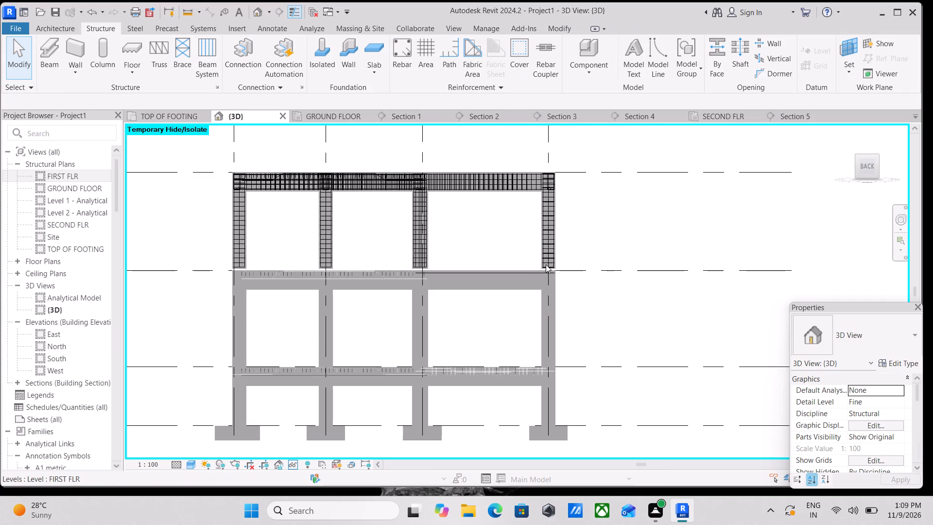
pyautogui.scroll(14, 545, 262)
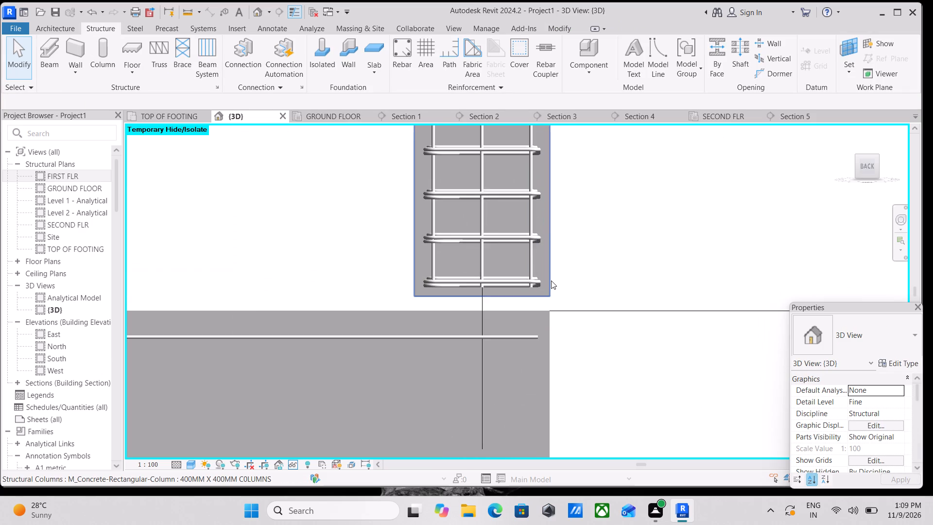
pyautogui.click(551, 280)
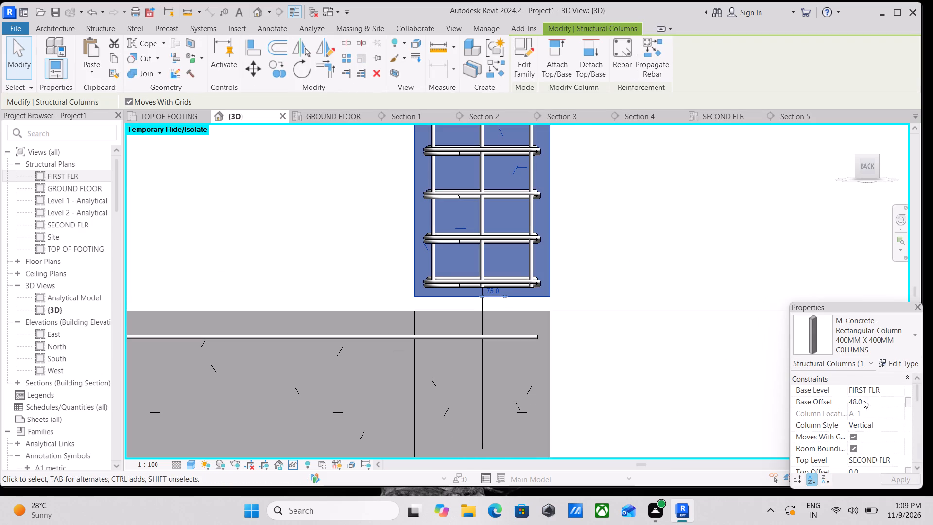
pyautogui.click(876, 400)
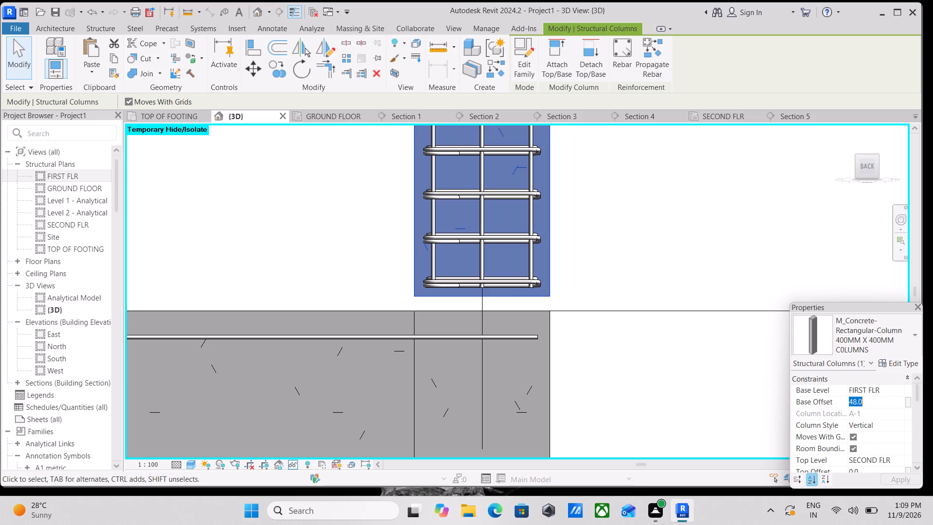
pyautogui.press('Escape')
pyautogui.scroll(-4, 612, 330)
pyautogui.press('Escape')
pyautogui.scroll(-4, 623, 324)
pyautogui.moveTo(623, 324); pyautogui.dragTo(657, 342, button='middle')
pyautogui.scroll(-9, 657, 342)
pyautogui.middleClick(657, 342)
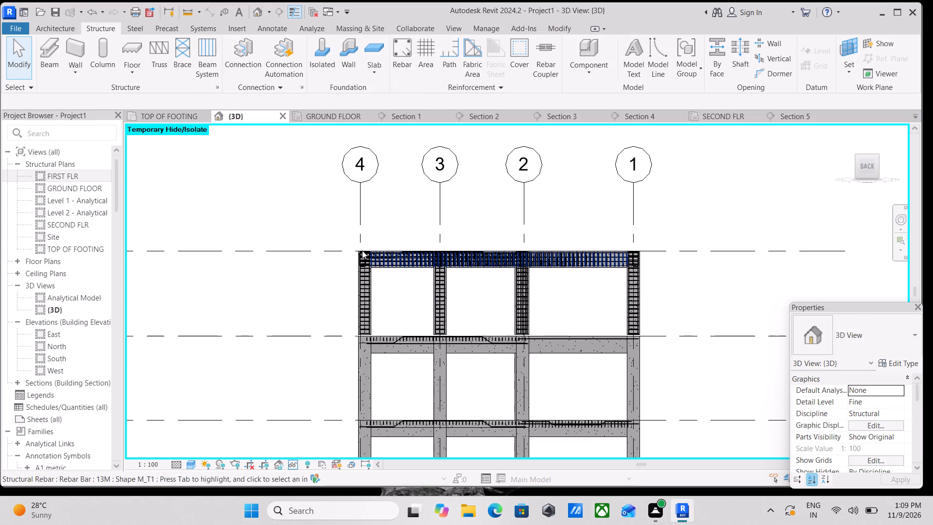
# Select the pasted storey between FIRST FLR and SECOND FLR and look through its elements' common properties.
pyautogui.moveTo(332, 234); pyautogui.dragTo(355, 258)
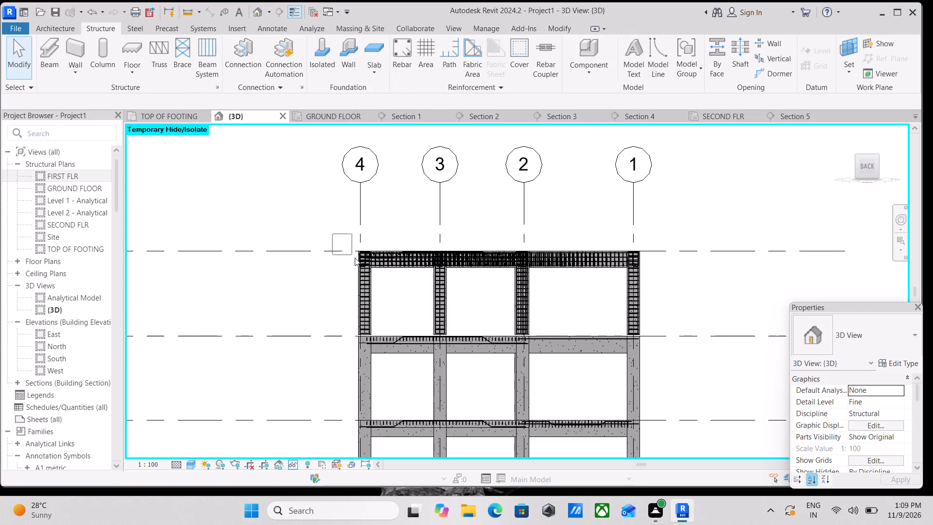
pyautogui.moveTo(355, 258); pyautogui.dragTo(602, 334)
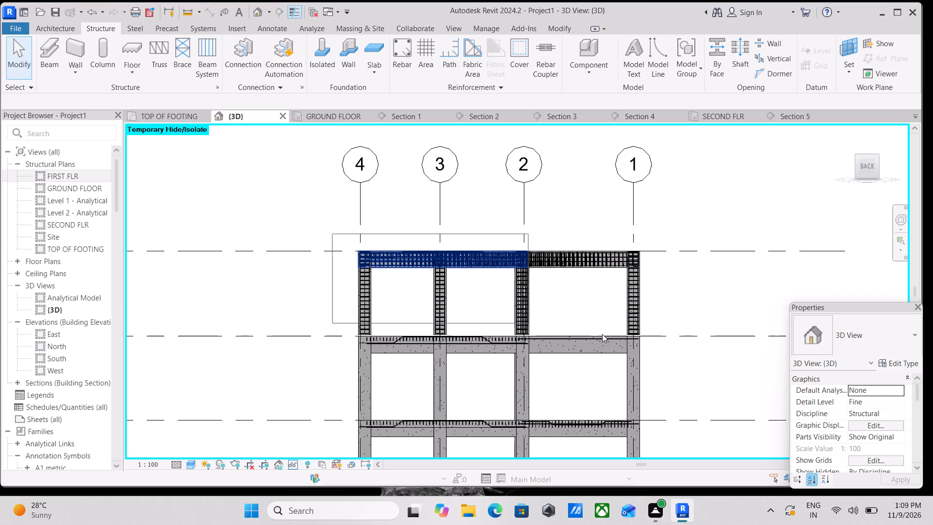
pyautogui.moveTo(602, 334); pyautogui.dragTo(652, 335)
pyautogui.scroll(3, 652, 335)
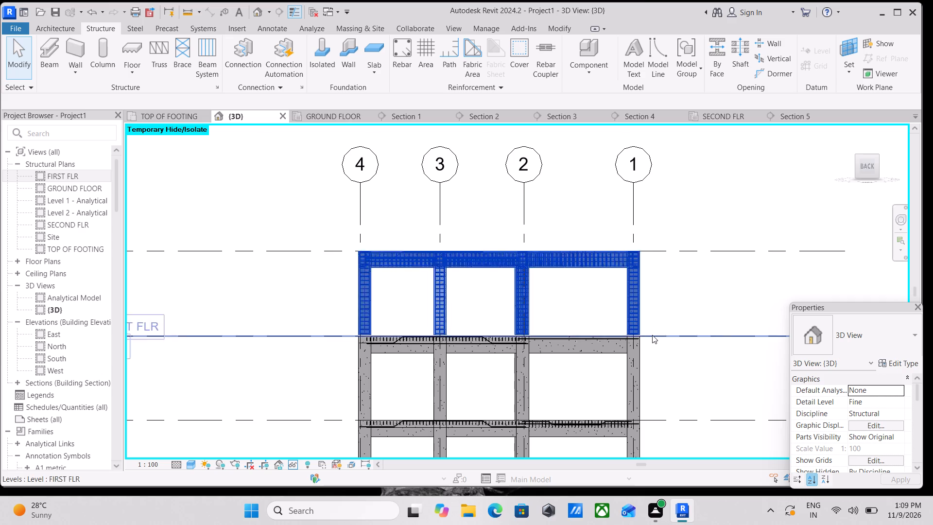
pyautogui.scroll(2, 652, 335)
pyautogui.scroll(-3, 684, 313)
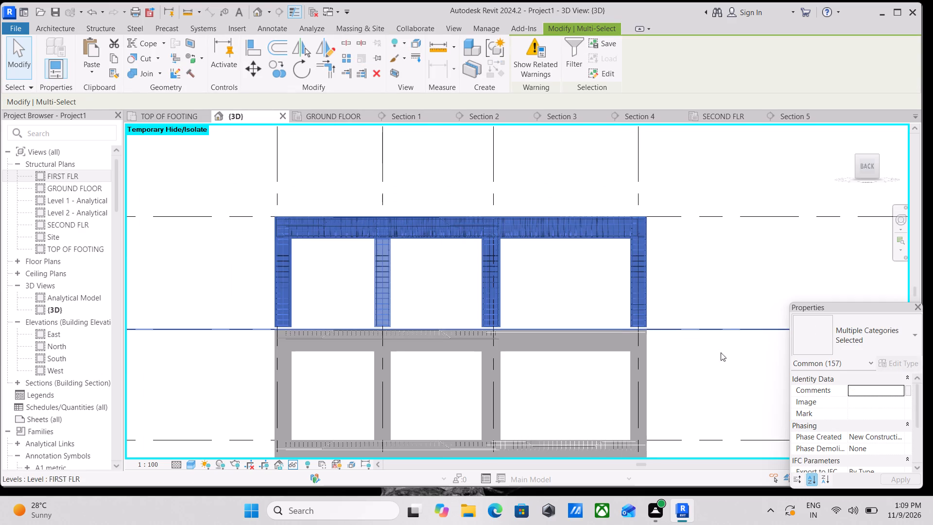
pyautogui.scroll(-3, 880, 404)
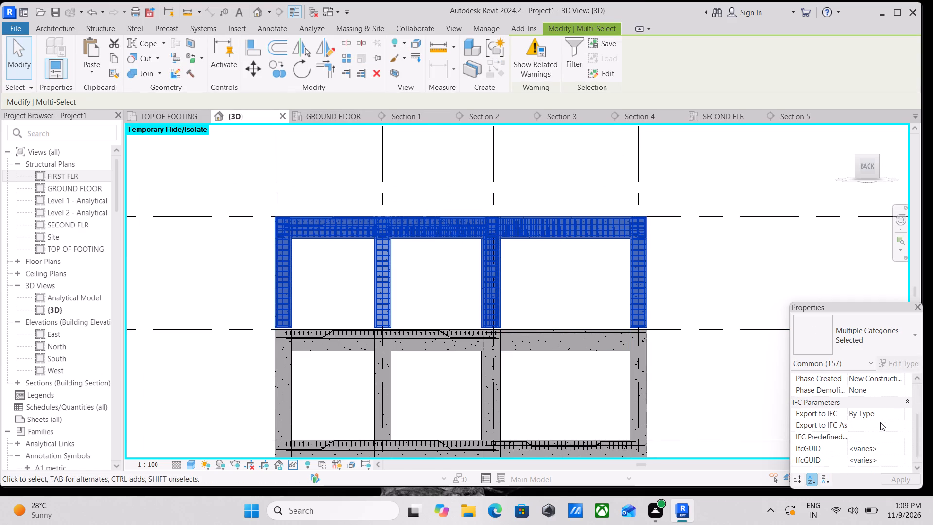
pyautogui.scroll(7, 880, 422)
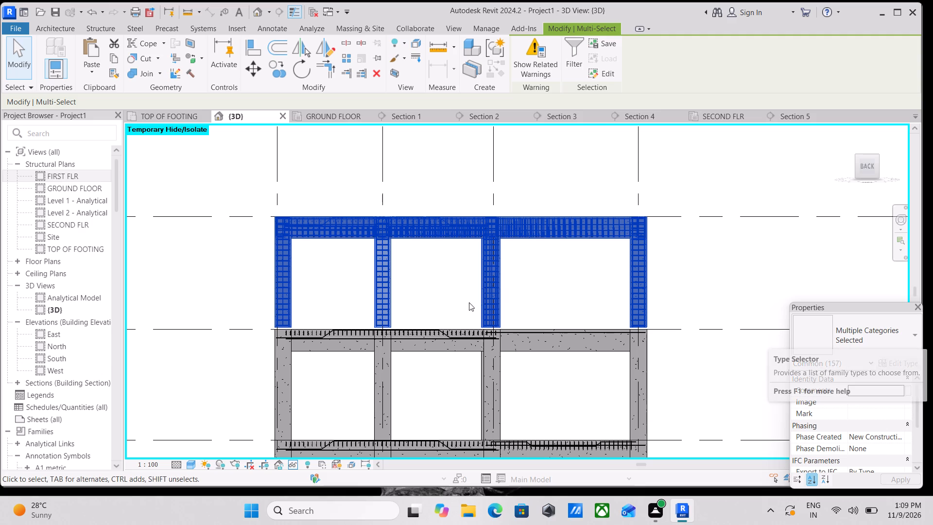
pyautogui.scroll(2, 400, 318)
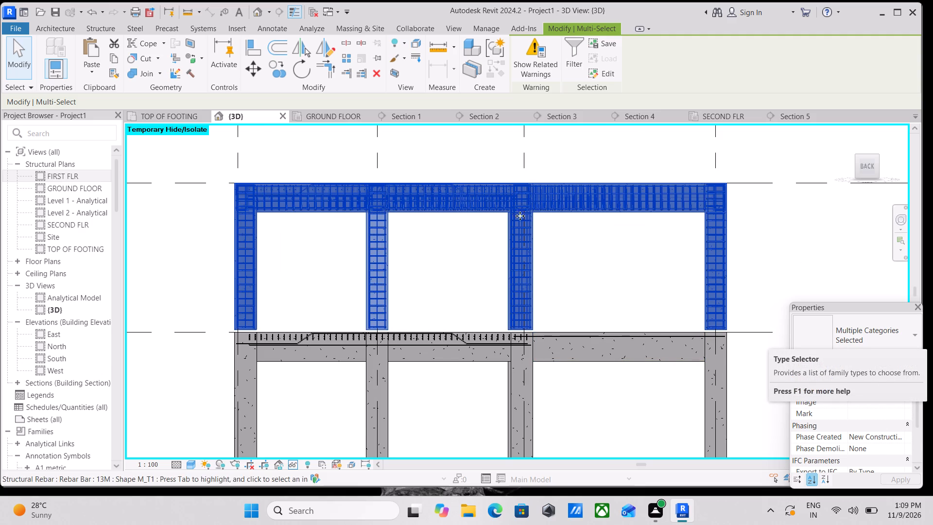
pyautogui.scroll(-2, 427, 252)
pyautogui.moveTo(684, 239); pyautogui.dragTo(376, 195)
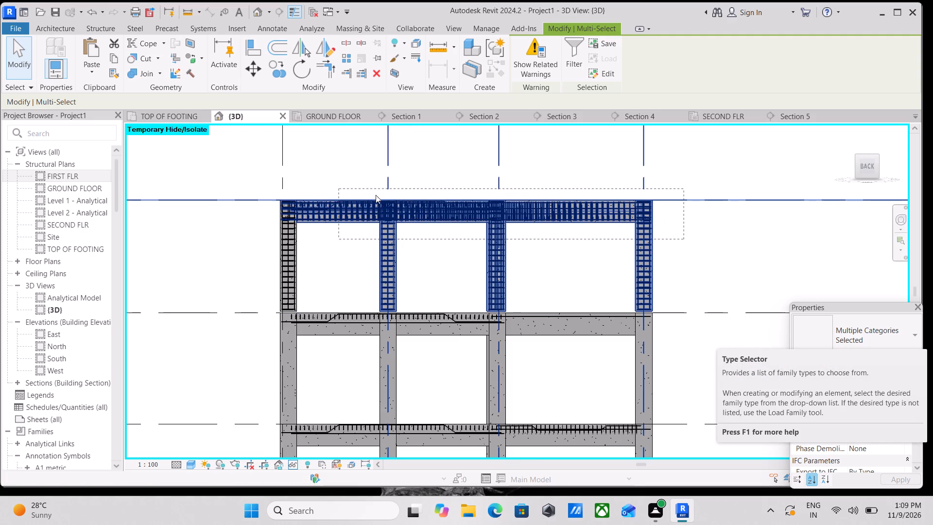
pyautogui.moveTo(376, 195); pyautogui.dragTo(694, 228)
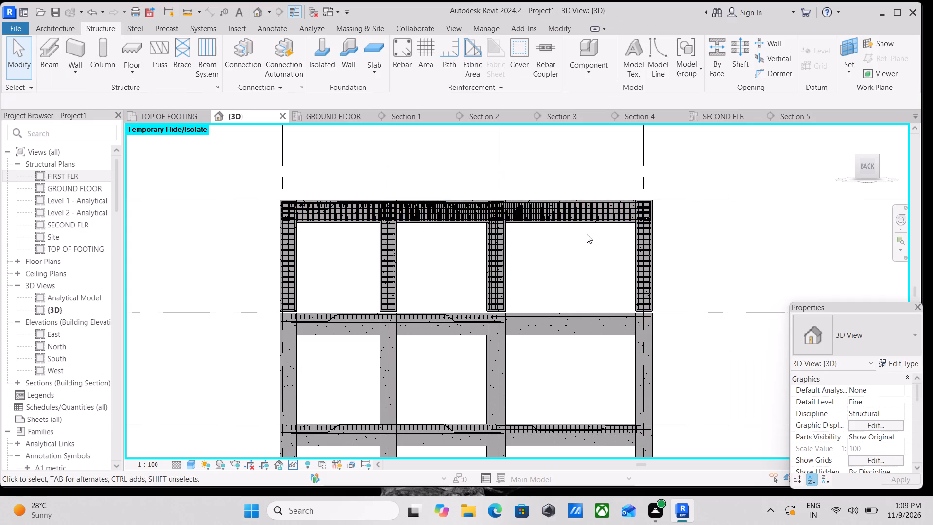
# Filter the elements between FIRST FLR and SECOND FLR to structural columns only and set their Base Offset to 0.
pyautogui.moveTo(234, 180); pyautogui.dragTo(449, 289)
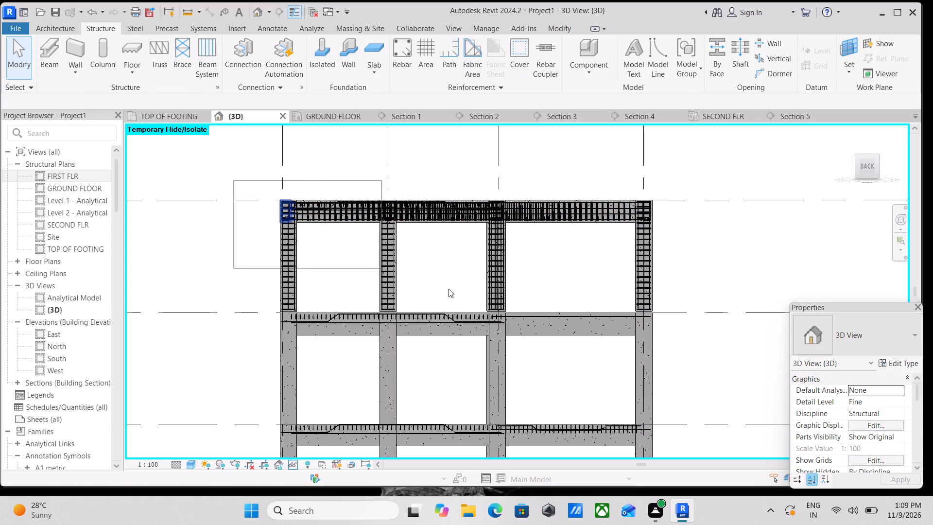
pyautogui.moveTo(449, 289); pyautogui.dragTo(662, 313)
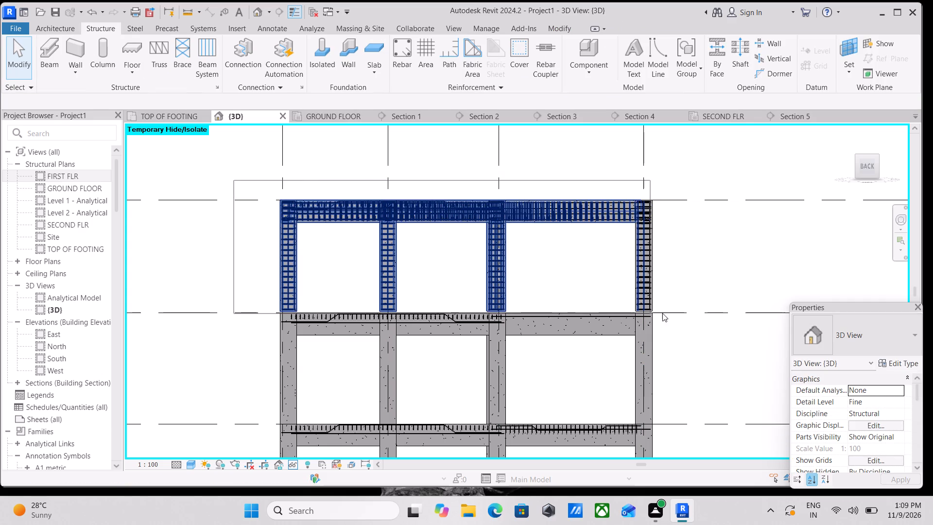
pyautogui.moveTo(662, 313); pyautogui.dragTo(677, 313)
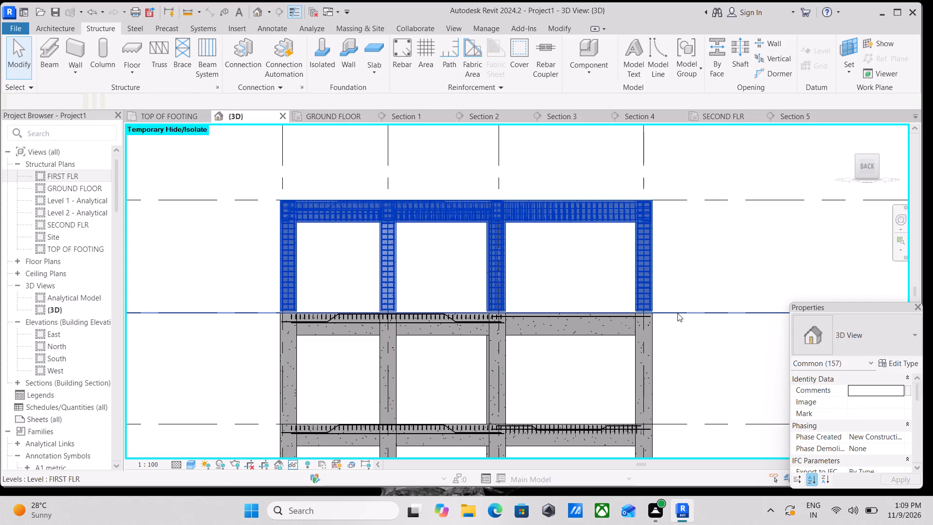
pyautogui.click(577, 67)
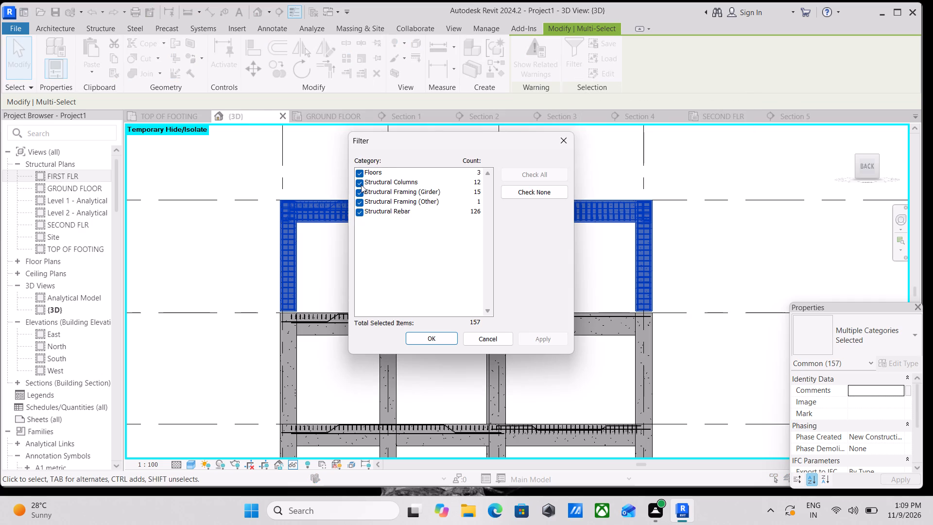
pyautogui.click(532, 193)
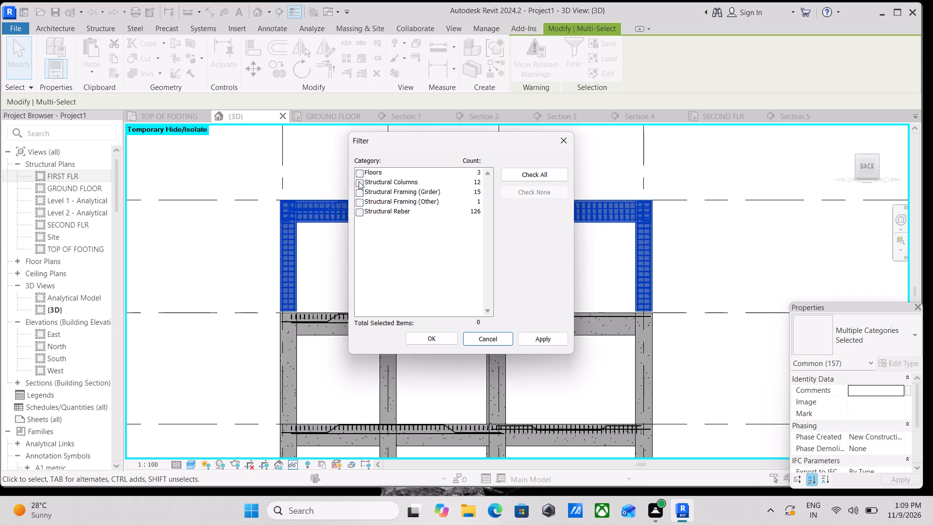
pyautogui.click(359, 181)
pyautogui.click(549, 333)
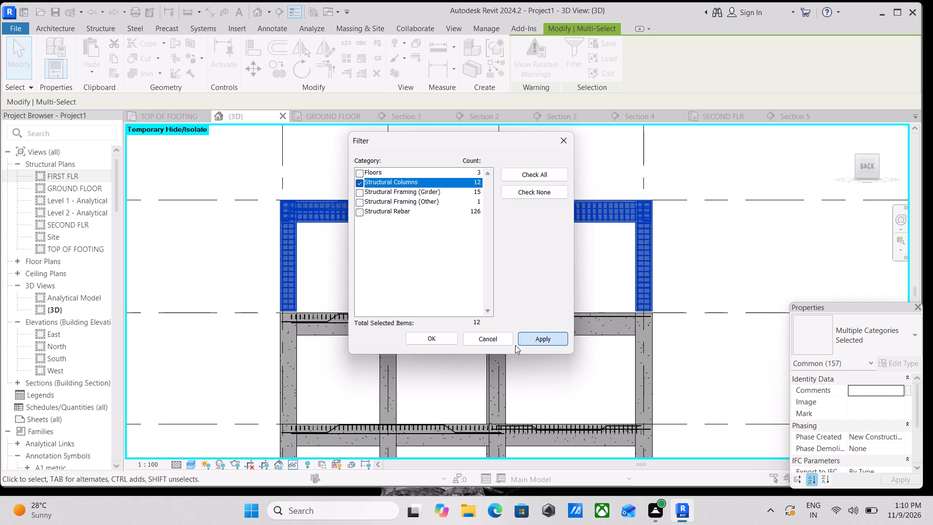
pyautogui.click(429, 339)
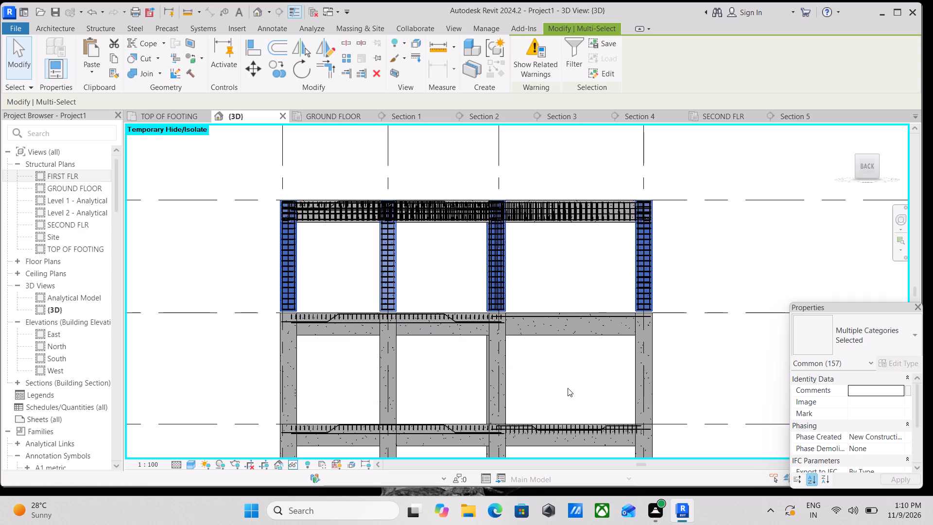
pyautogui.scroll(-4, 876, 459)
pyautogui.scroll(4, 870, 450)
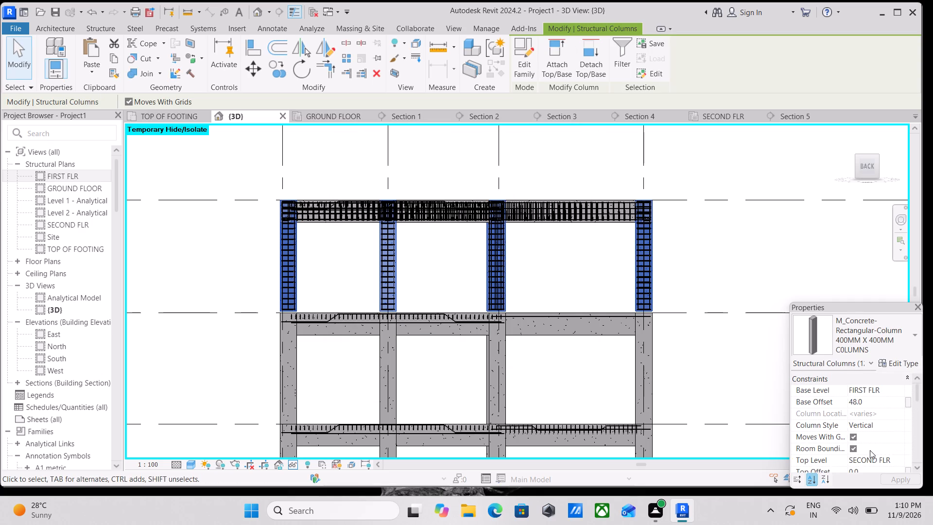
pyautogui.scroll(2, 870, 450)
pyautogui.click(874, 401)
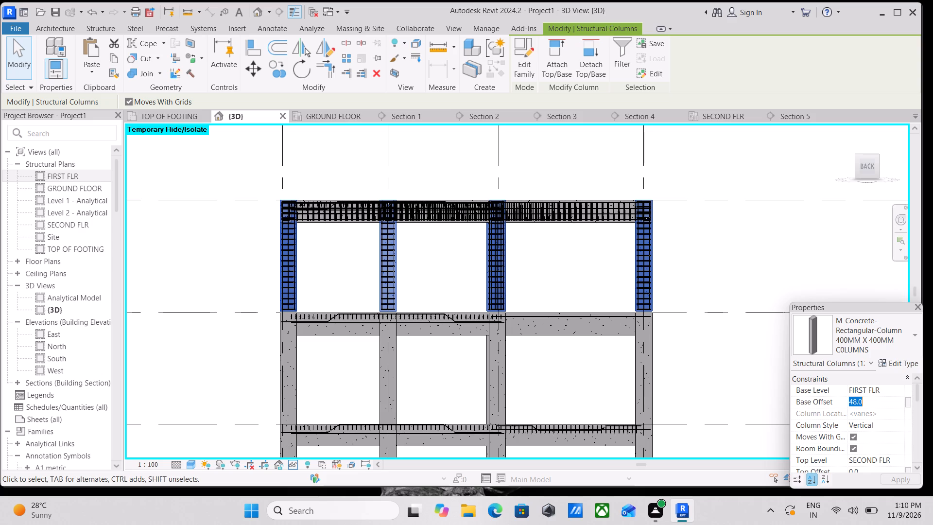
pyautogui.press('0')
pyautogui.press('Return')
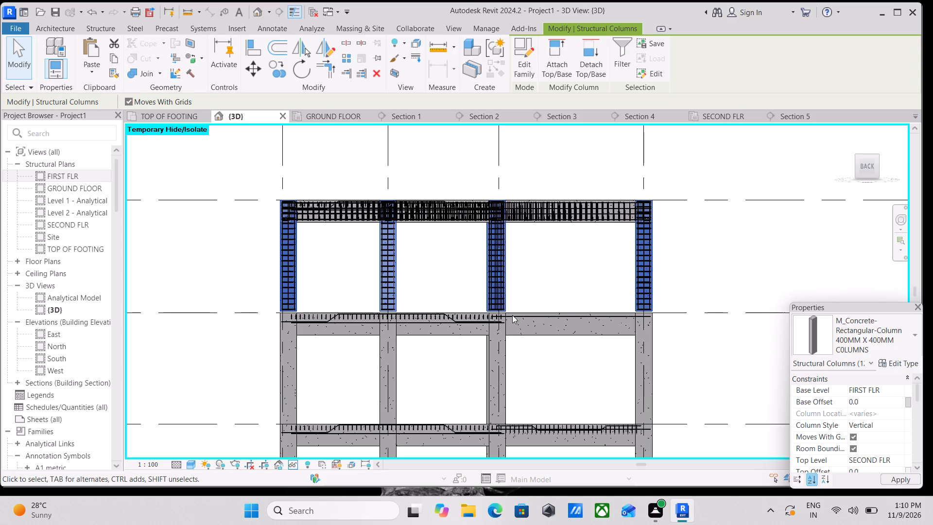
pyautogui.scroll(-1, 511, 309)
pyautogui.press('Escape')
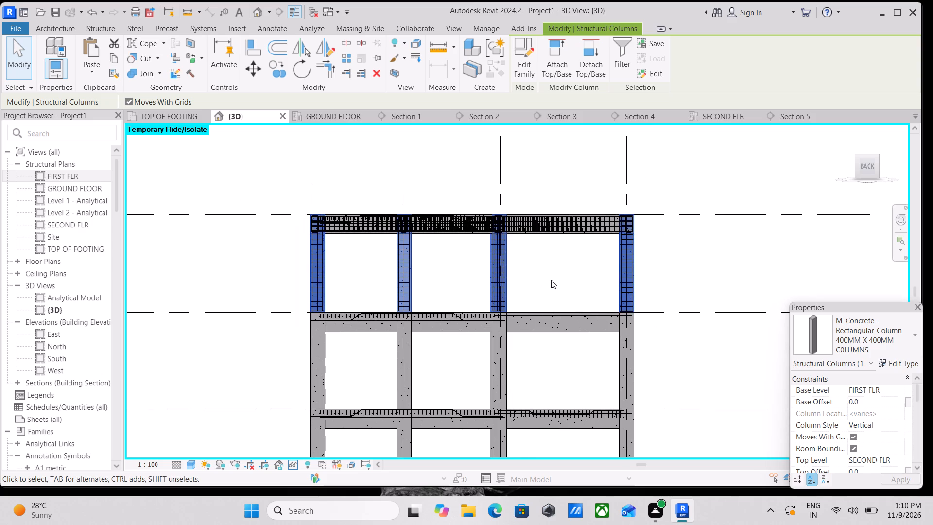
# Select all instances of the 13M slab rebar type and temporarily hide them in the 3D view.
pyautogui.scroll(-2, 551, 280)
pyautogui.scroll(-1, 510, 280)
pyautogui.keyDown('shift'); pyautogui.moveTo(508, 281); pyautogui.dragTo(610, 381, button='middle'); pyautogui.keyUp('shift')
pyautogui.scroll(7, 401, 288)
pyautogui.click(398, 292)
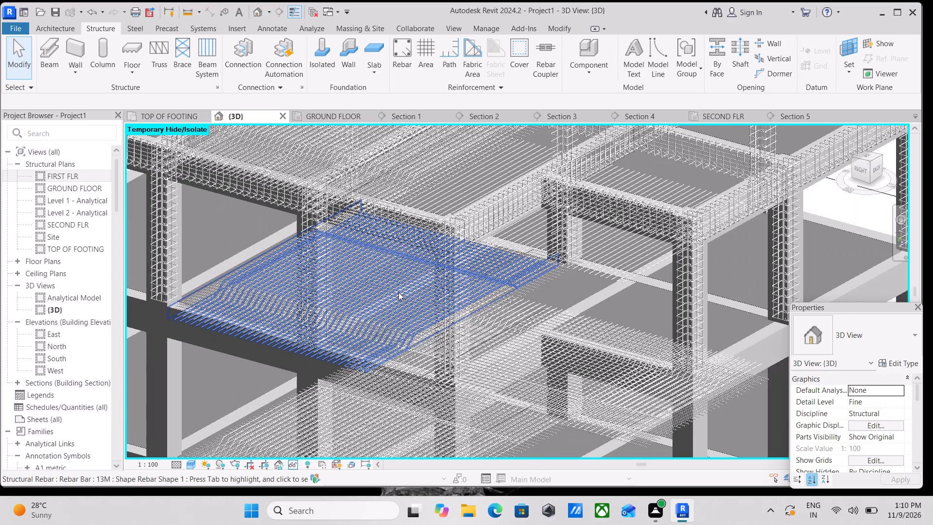
pyautogui.write('sa')
pyautogui.scroll(-3, 408, 289)
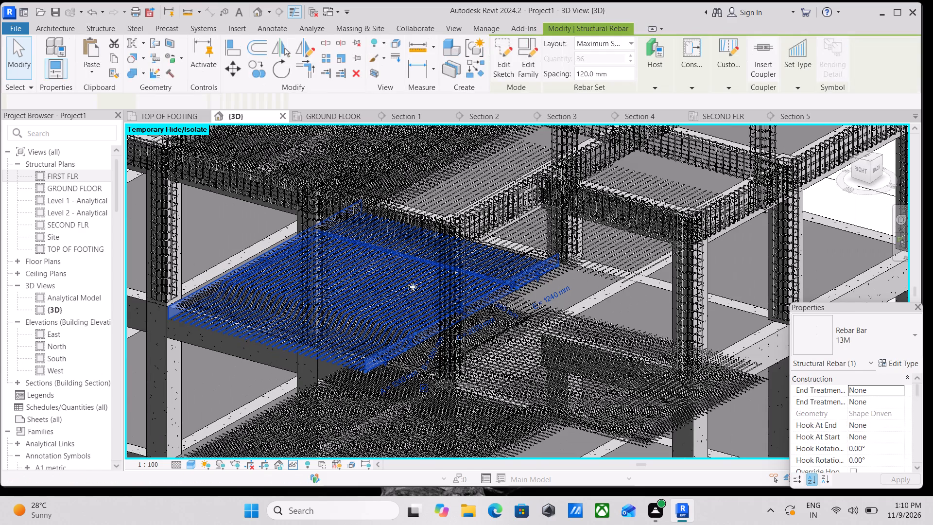
pyautogui.scroll(-2, 415, 255)
pyautogui.write('hh')
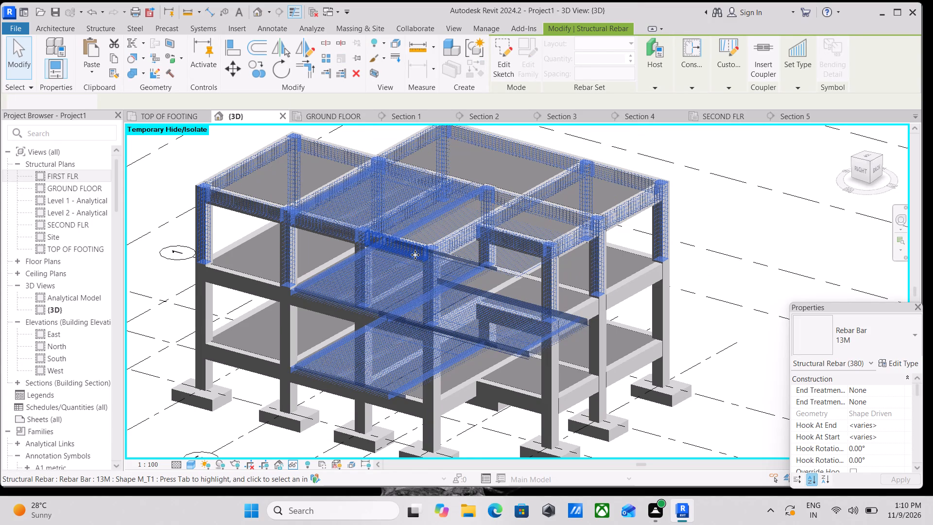
# Frame the whole building from its right-back corner and set up a region rendering with High quality.
pyautogui.scroll(1, 422, 300)
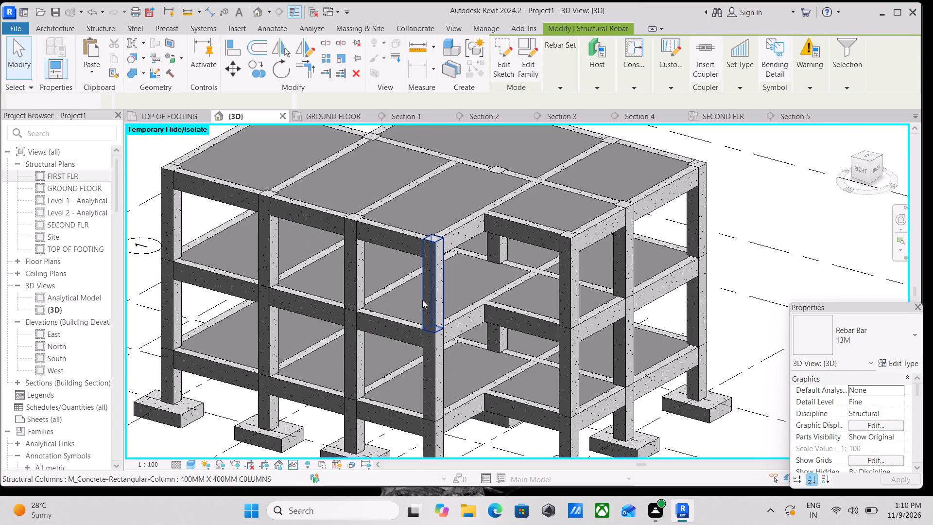
pyautogui.scroll(1, 422, 300)
pyautogui.scroll(-4, 514, 273)
pyautogui.moveTo(534, 273); pyautogui.dragTo(610, 285, button='middle')
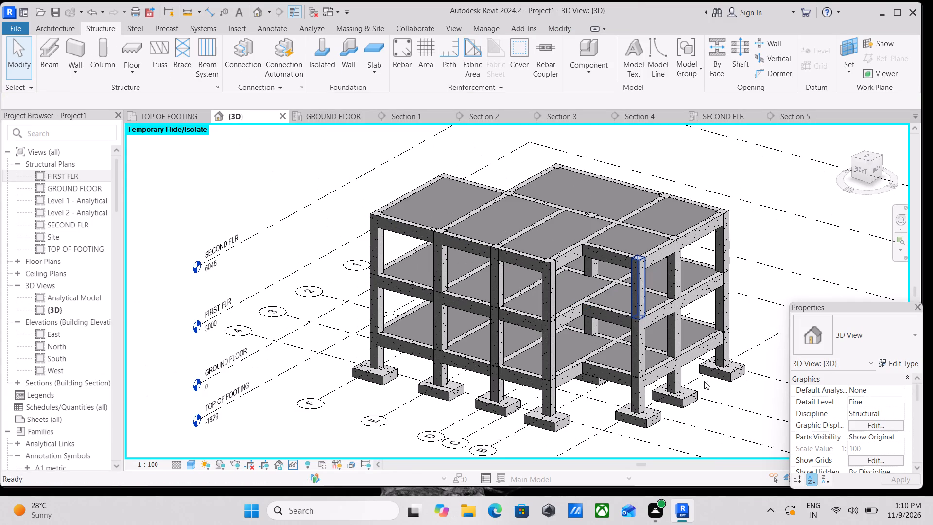
pyautogui.moveTo(615, 336); pyautogui.dragTo(616, 317, button='middle')
pyautogui.scroll(-1, 649, 279)
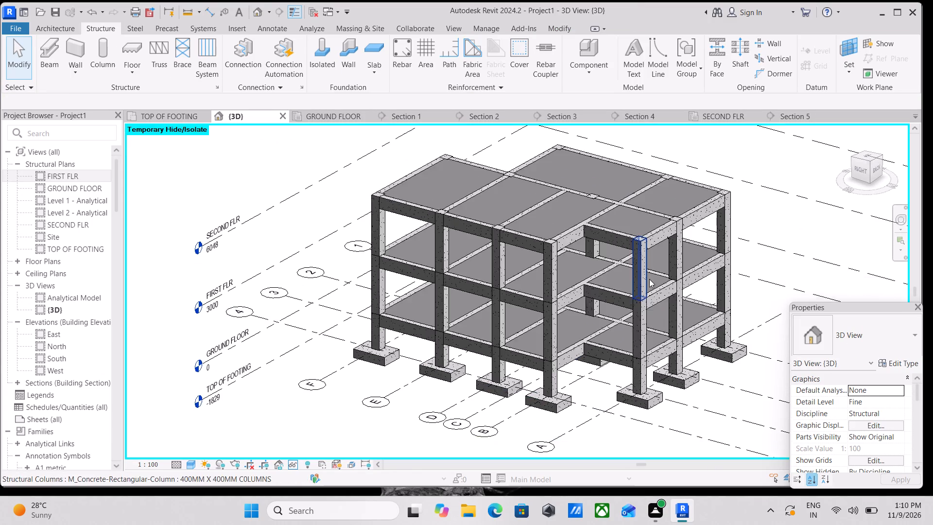
pyautogui.moveTo(649, 279); pyautogui.dragTo(642, 293, button='middle')
pyautogui.write('rr')
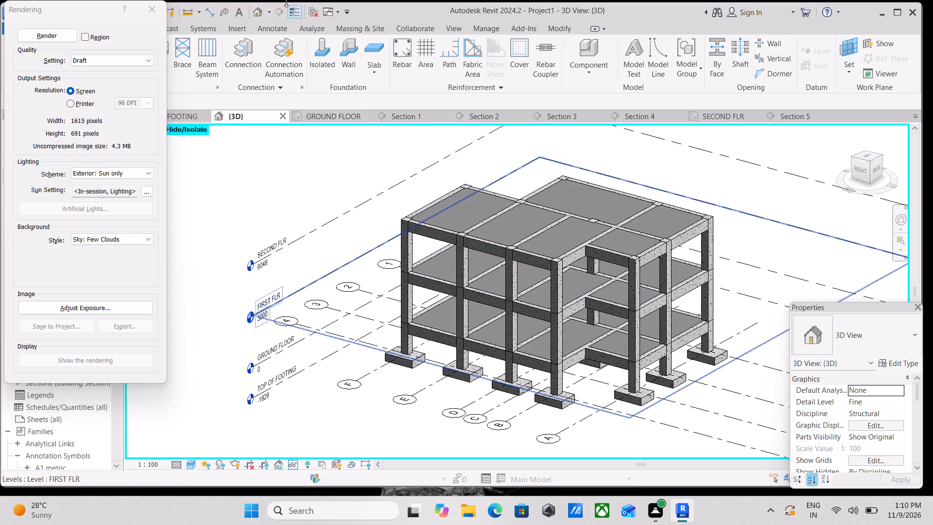
pyautogui.click(84, 37)
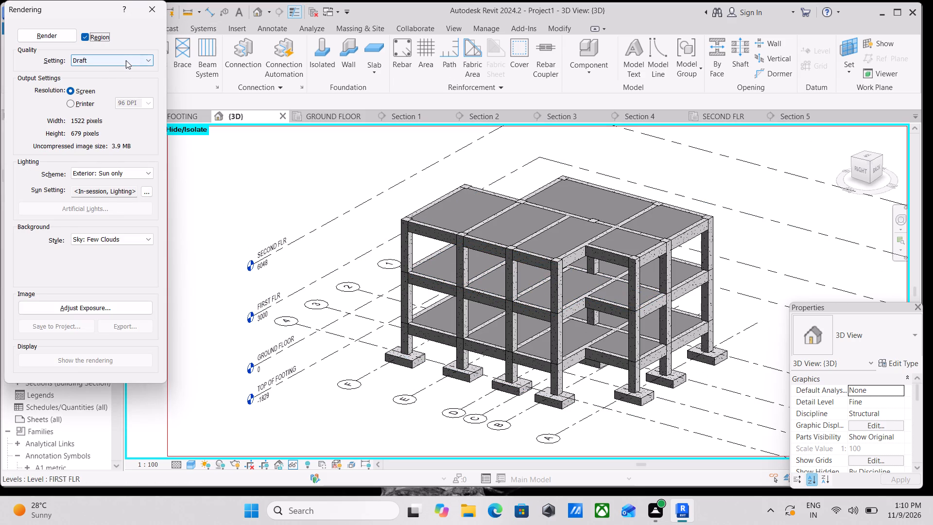
pyautogui.click(126, 60)
pyautogui.click(120, 84)
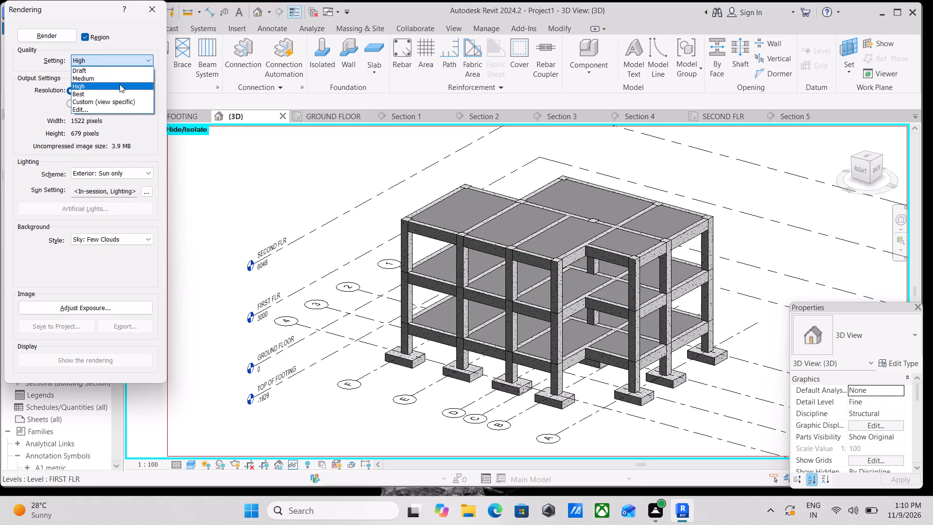
# Tighten the render region on all four sides around the building, to about 608 by 429 pixels.
pyautogui.scroll(-3, 504, 231)
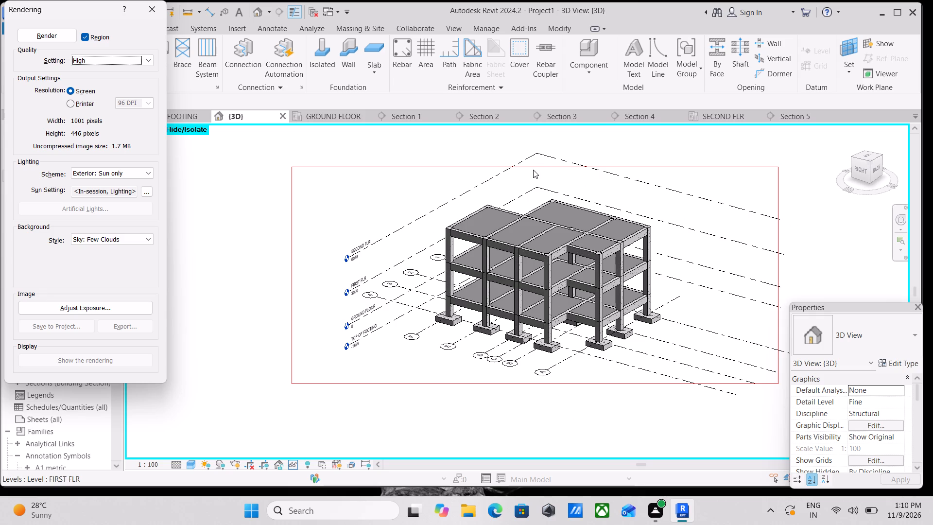
pyautogui.click(542, 167)
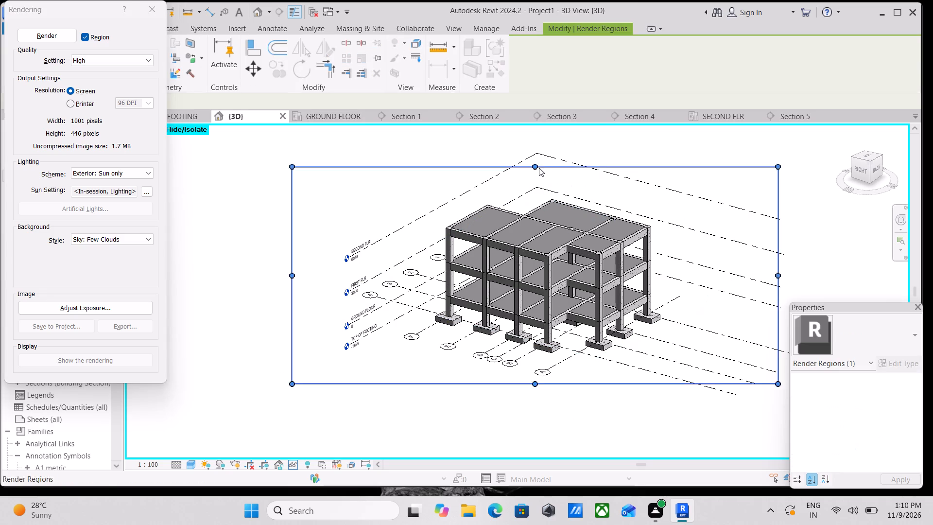
pyautogui.click(538, 168)
pyautogui.scroll(2, 548, 180)
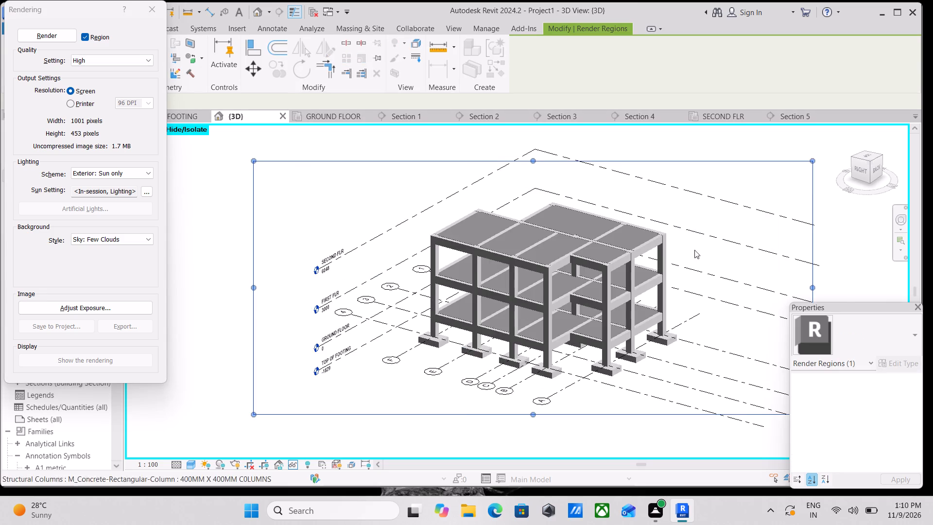
pyautogui.scroll(-1, 754, 255)
pyautogui.moveTo(750, 254); pyautogui.dragTo(647, 225, button='middle')
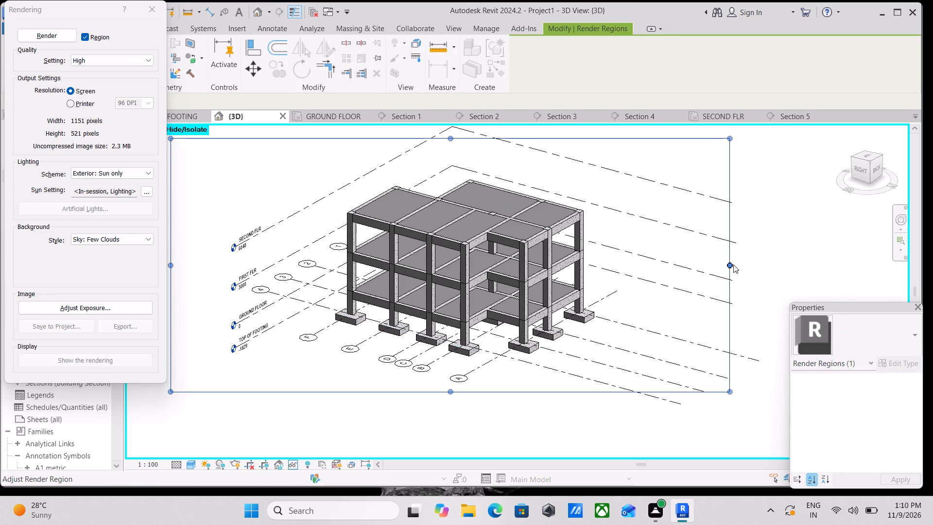
pyautogui.moveTo(731, 264); pyautogui.dragTo(613, 289)
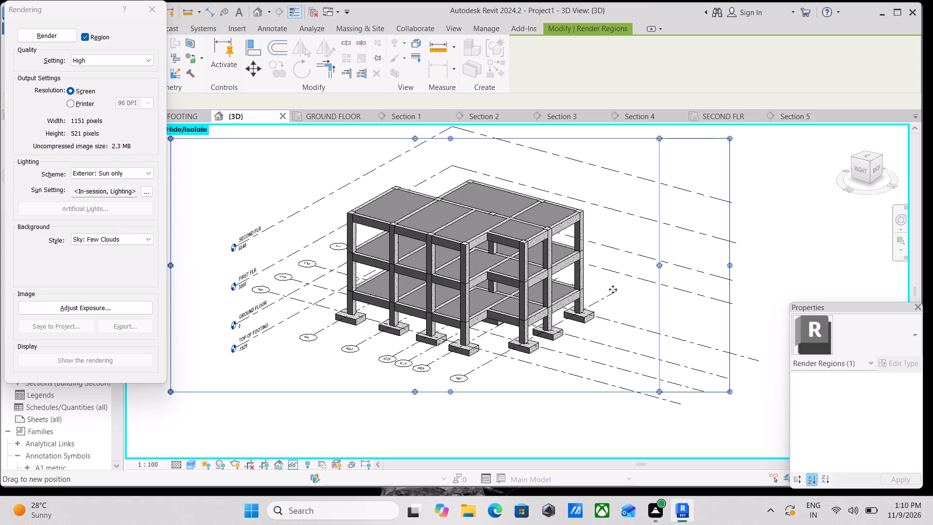
pyautogui.moveTo(613, 289); pyautogui.dragTo(611, 289)
pyautogui.moveTo(270, 302); pyautogui.dragTo(380, 317, button='middle')
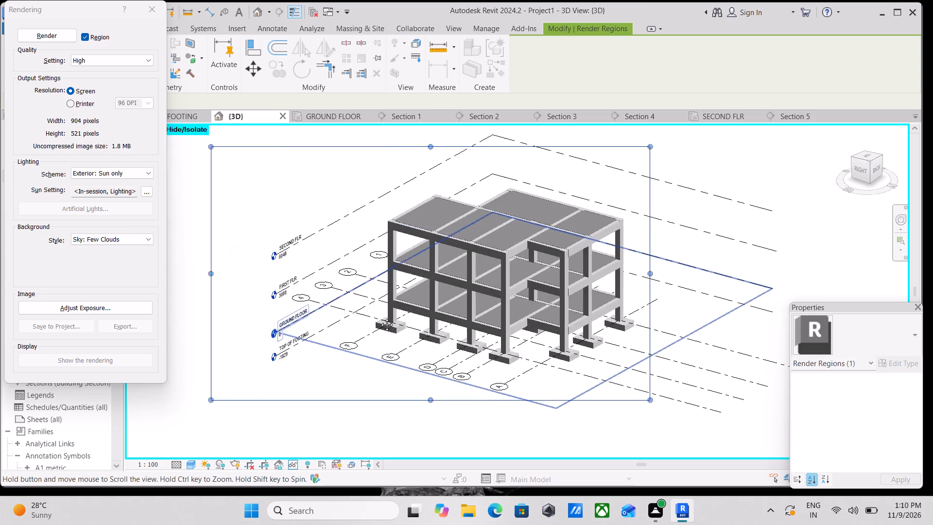
pyautogui.moveTo(380, 317); pyautogui.dragTo(449, 324, button='middle')
pyautogui.moveTo(350, 288); pyautogui.dragTo(352, 288)
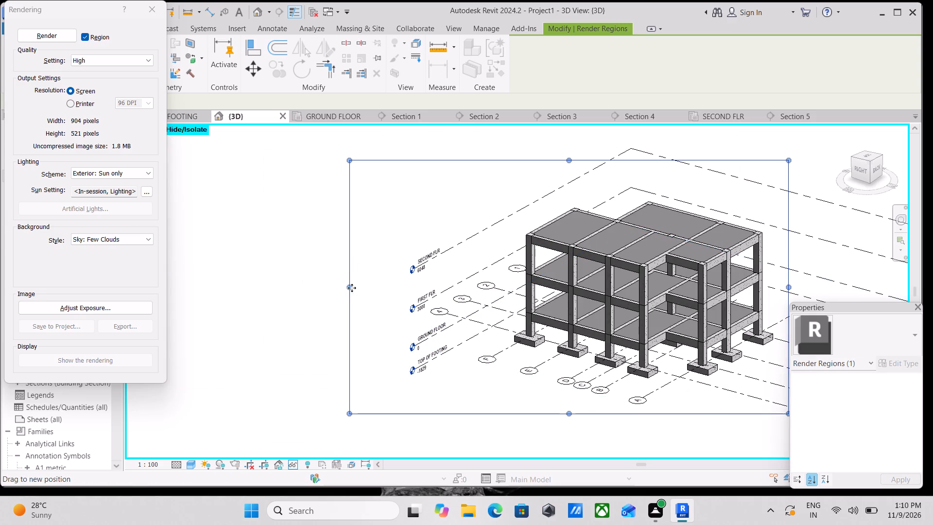
pyautogui.moveTo(352, 288); pyautogui.dragTo(494, 285)
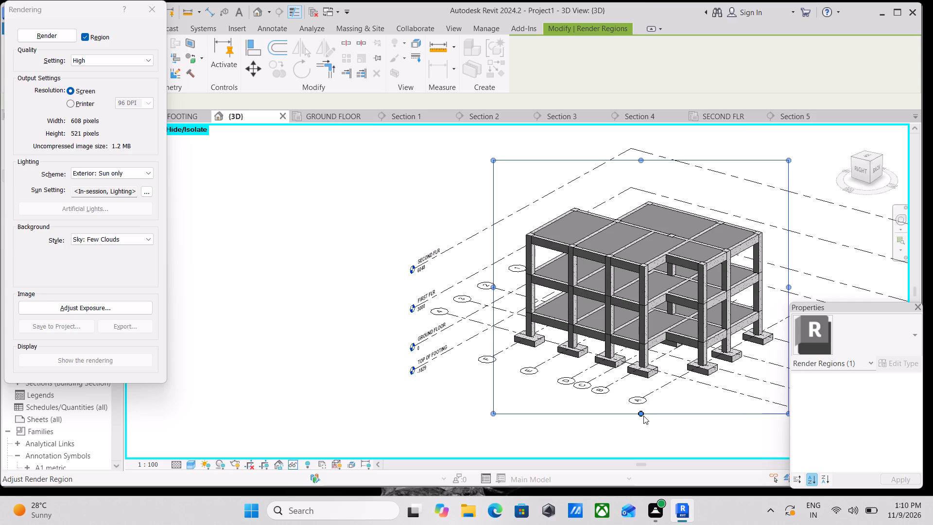
pyautogui.moveTo(643, 416); pyautogui.dragTo(644, 391)
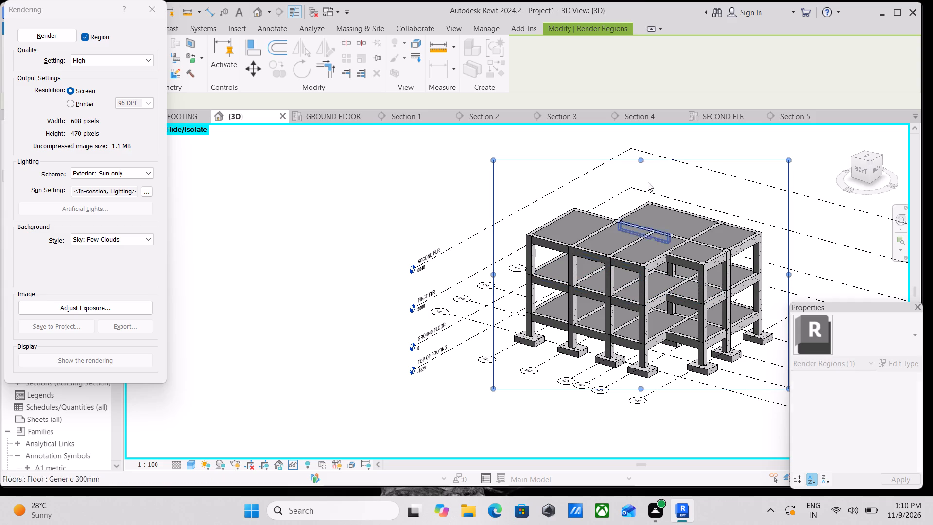
pyautogui.moveTo(639, 164); pyautogui.dragTo(639, 184)
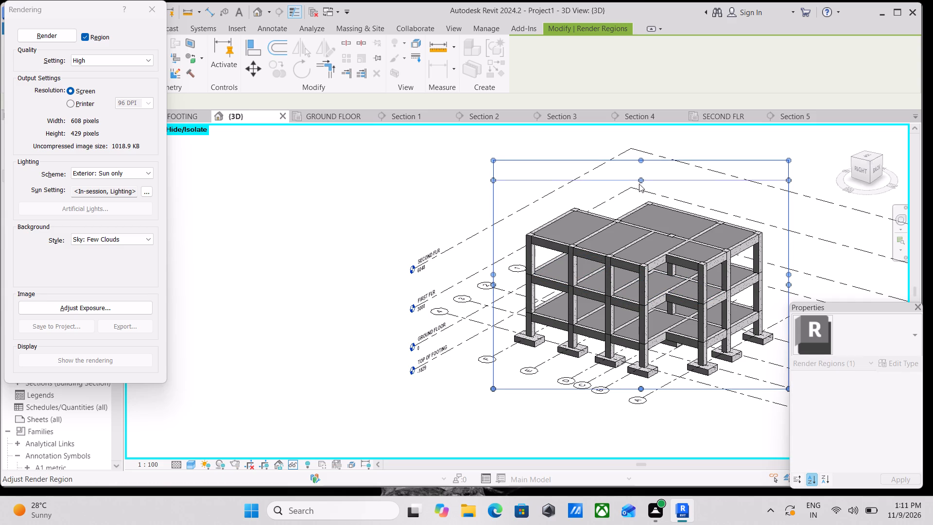
# Enlarge and centre the building in the view and render the region.
pyautogui.scroll(2, 587, 472)
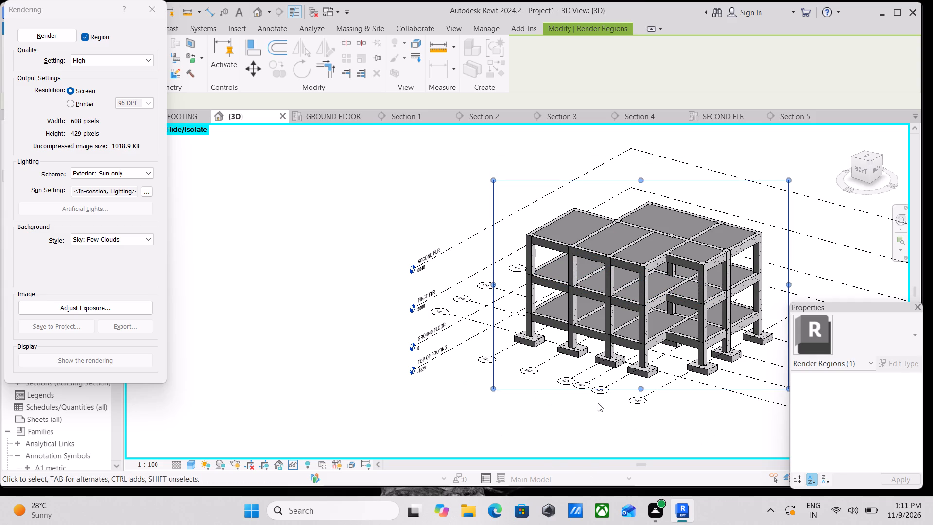
pyautogui.scroll(2, 672, 401)
pyautogui.moveTo(672, 401); pyautogui.dragTo(589, 419, button='middle')
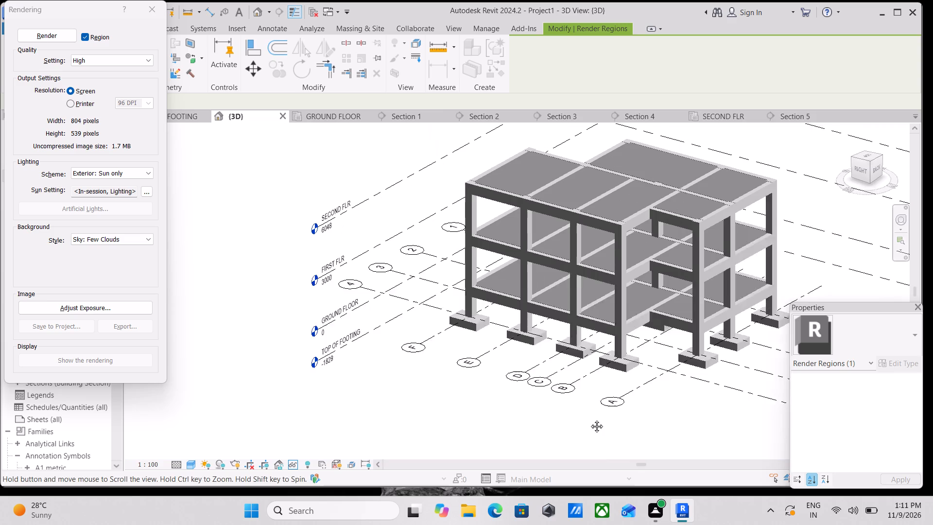
pyautogui.moveTo(589, 419); pyautogui.dragTo(561, 426, button='middle')
pyautogui.click(53, 36)
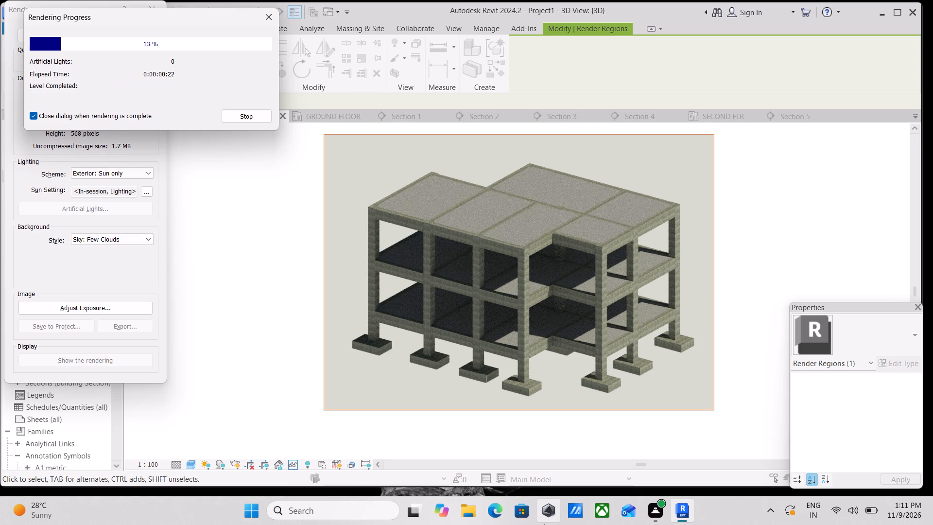
# Capture a rectangular screen snip of the rendered building, enclosing the whole render region.
pyautogui.press('shift+super+s')
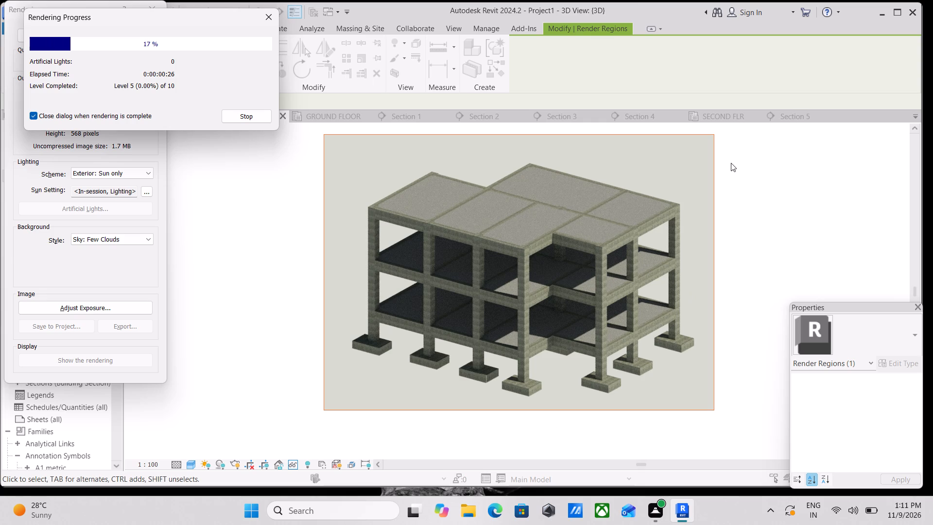
pyautogui.press('shift+super+s')
pyautogui.scroll(-3, 707, 291)
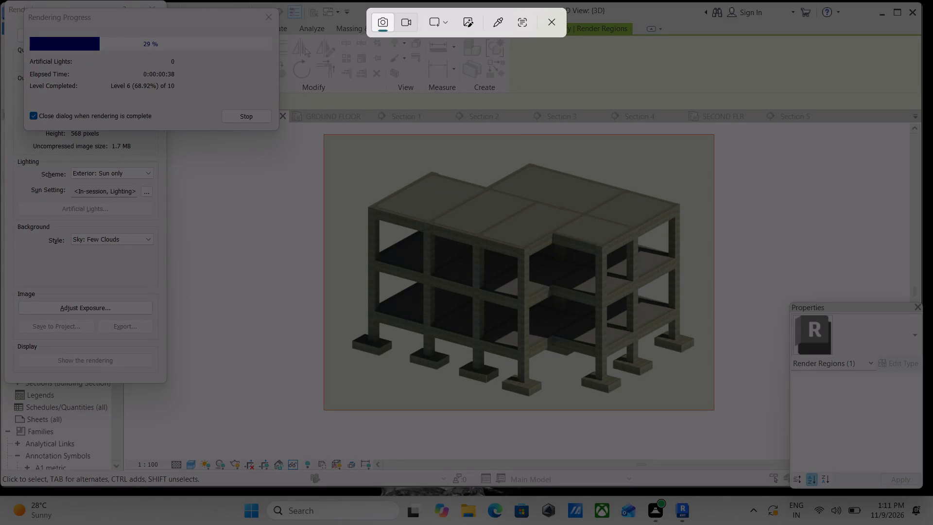
pyautogui.moveTo(308, 132); pyautogui.dragTo(621, 343)
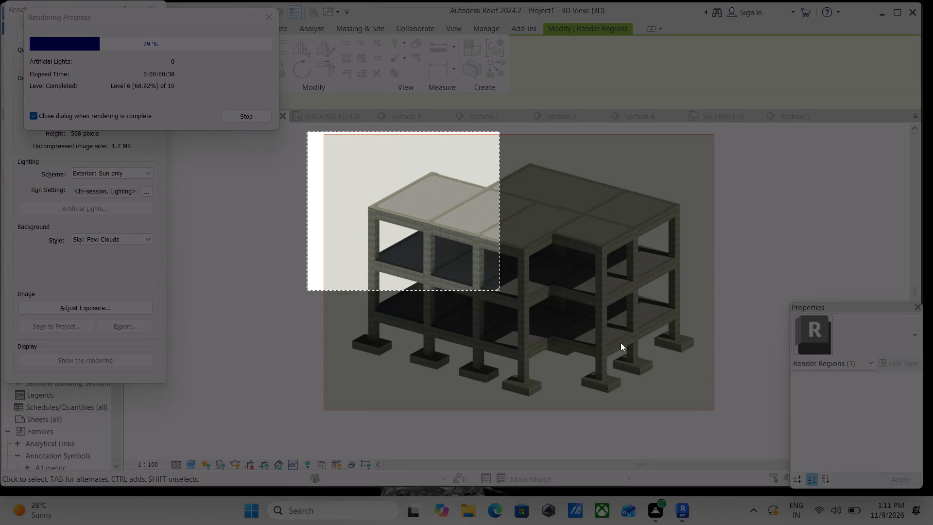
pyautogui.moveTo(621, 343); pyautogui.dragTo(743, 414)
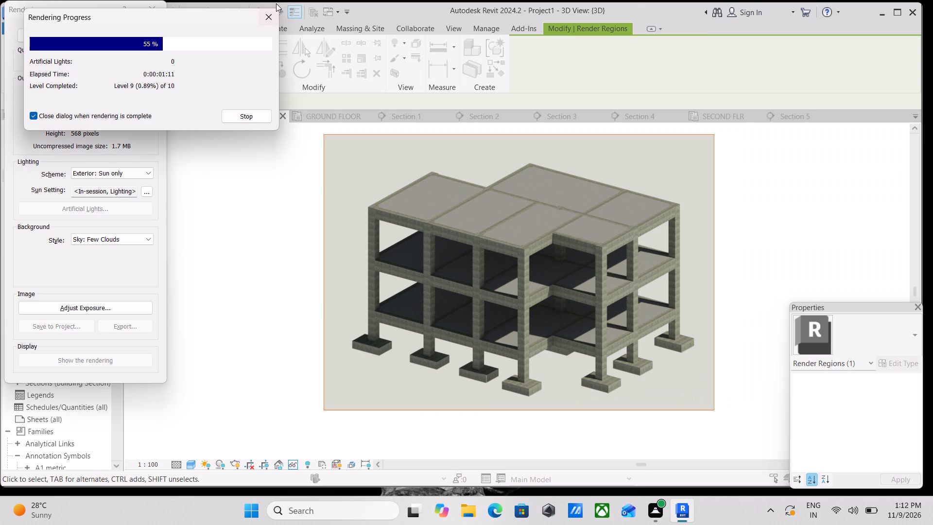
# Stop the rendering still in progress and close the Rendering dialog to return to the model display.
pyautogui.click(262, 13)
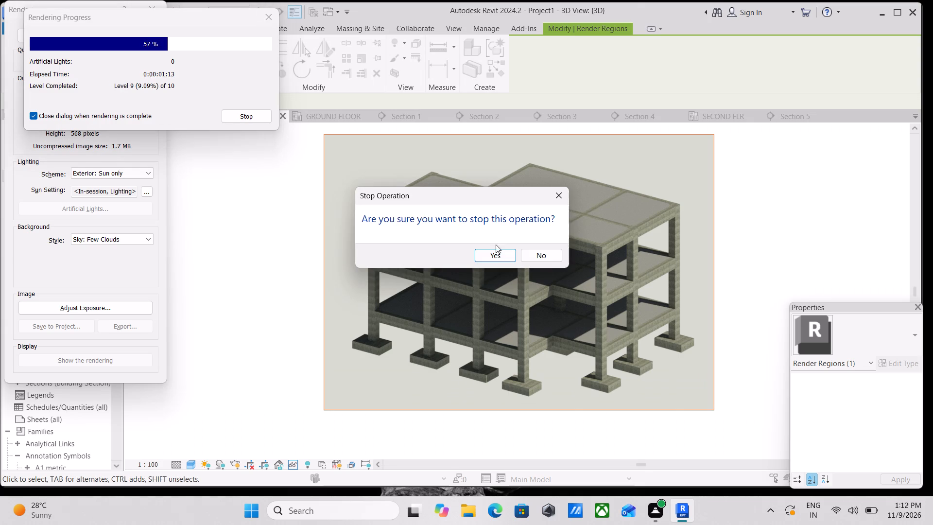
pyautogui.click(496, 256)
pyautogui.scroll(2, 496, 256)
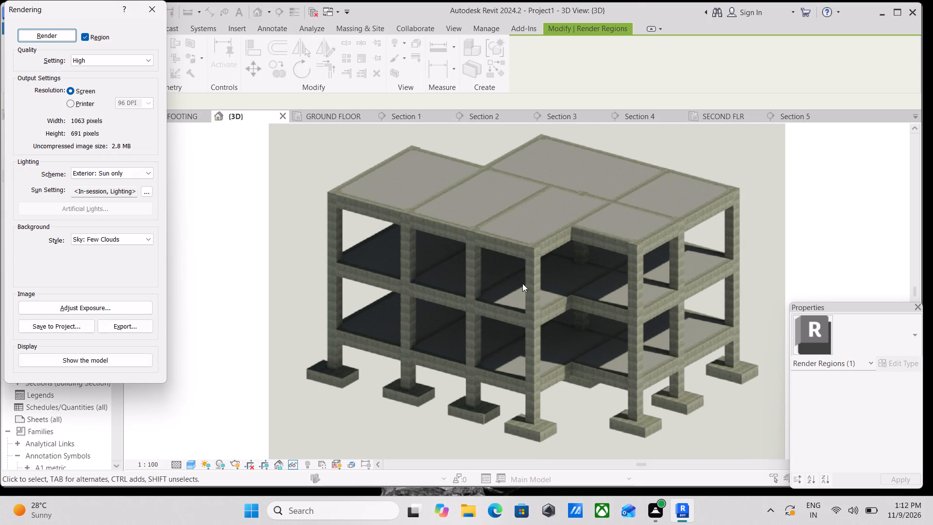
pyautogui.scroll(1, 552, 297)
pyautogui.click(162, 9)
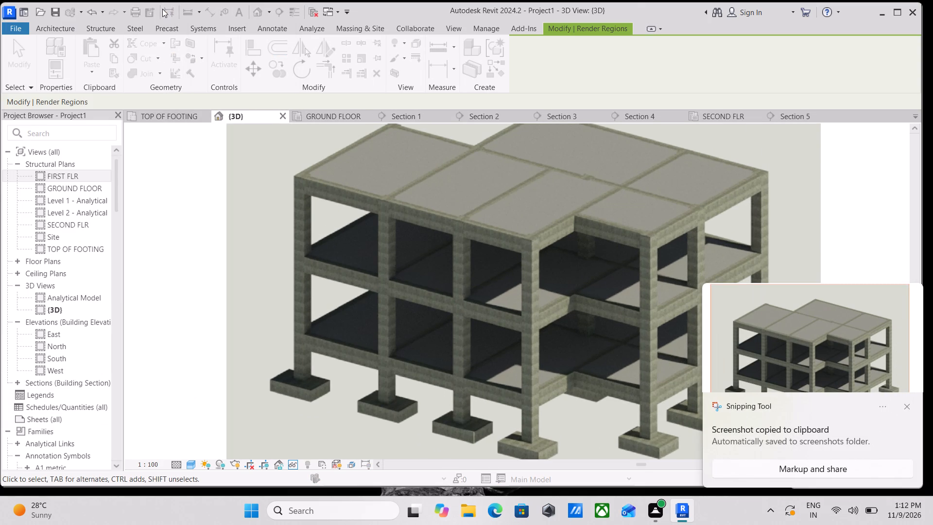
# Capture a rectangular screen snip of the unrendered 3D model, enclosing the whole building and its footings.
pyautogui.scroll(-3, 401, 246)
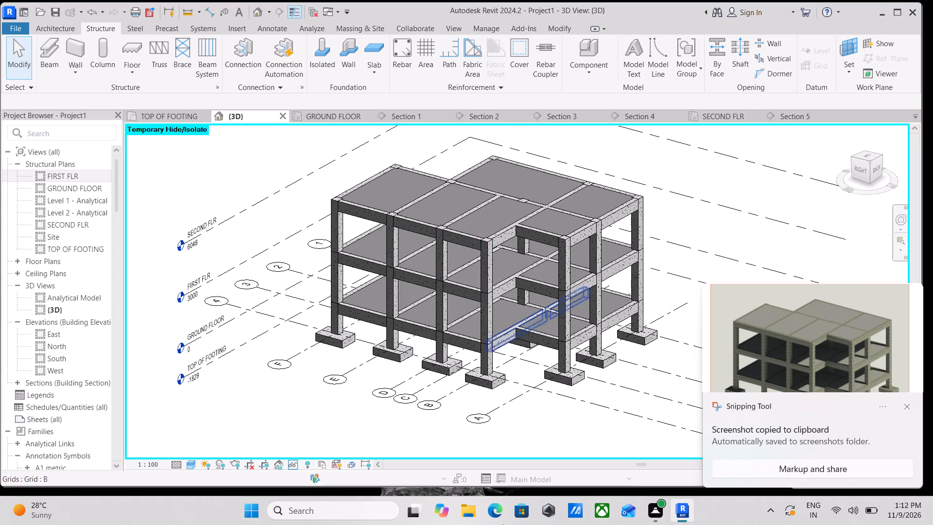
pyautogui.press('shift+super+s')
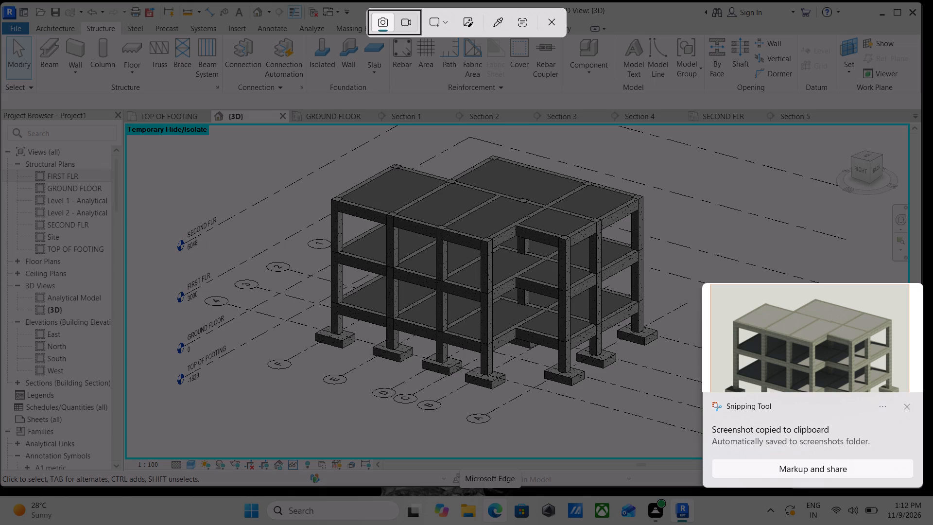
pyautogui.moveTo(260, 145); pyautogui.dragTo(444, 312)
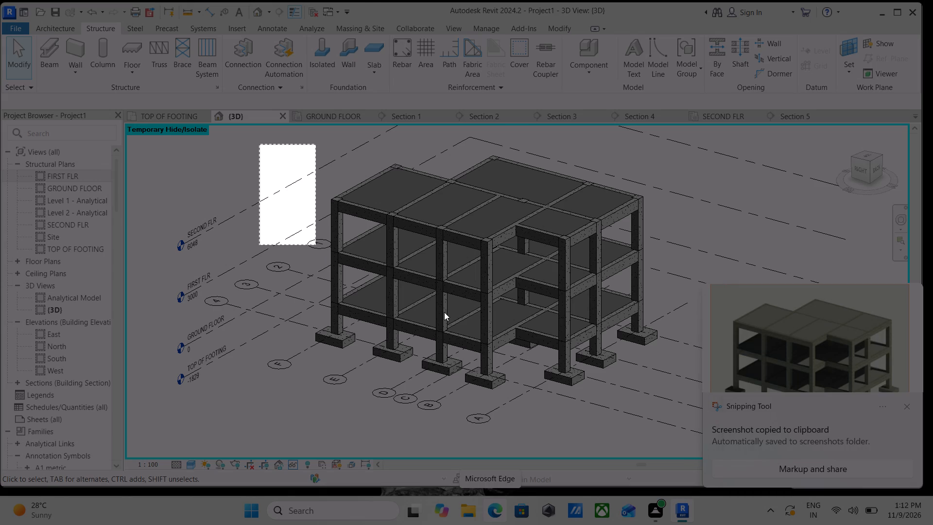
pyautogui.moveTo(444, 312); pyautogui.dragTo(685, 393)
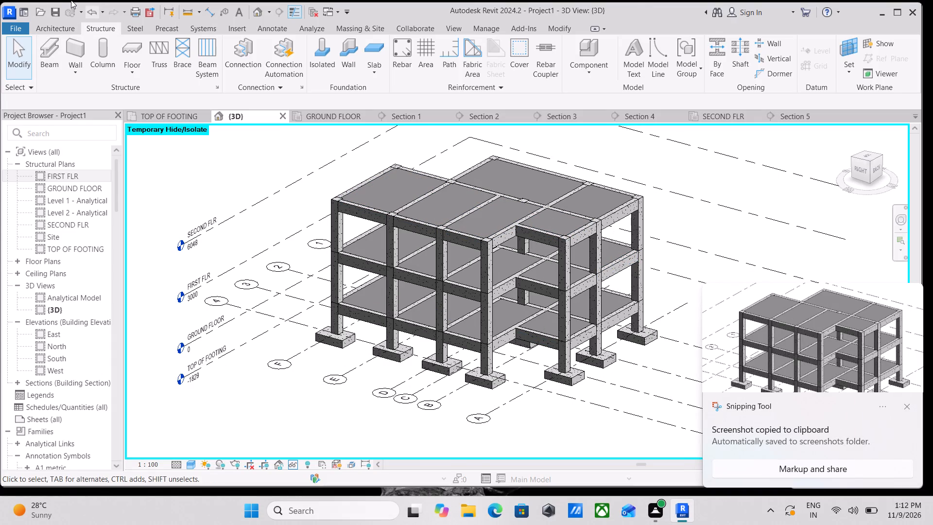
# Save the model as a Revit project file on the Desktop, named STRUCURE PROJECT 666.
pyautogui.click(17, 27)
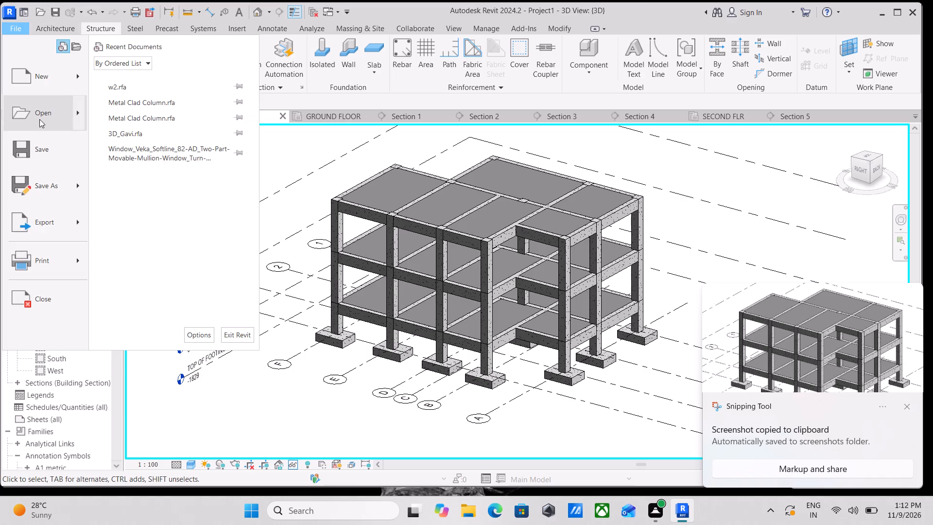
pyautogui.click(76, 190)
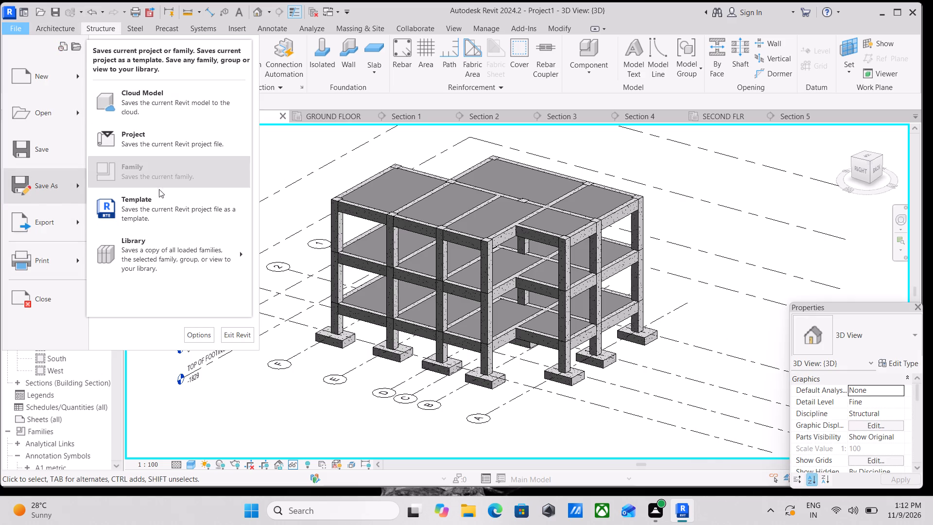
pyautogui.click(161, 139)
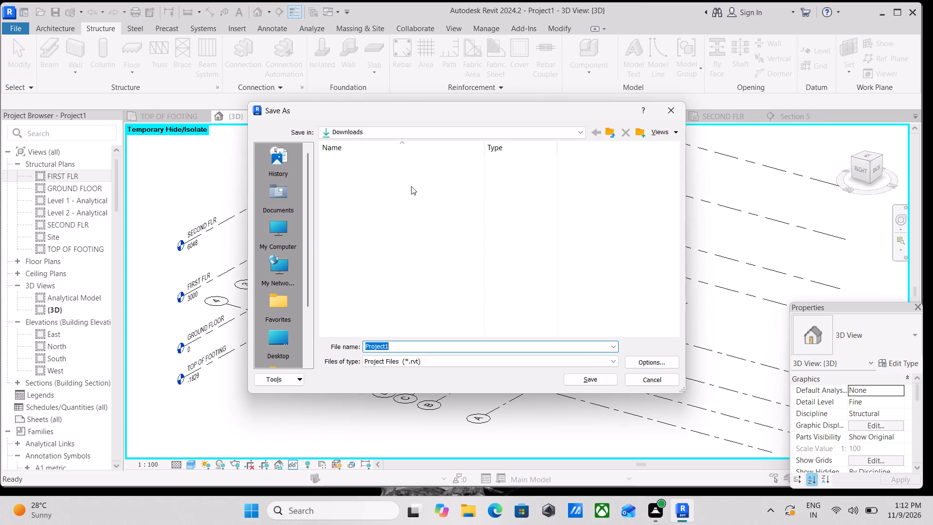
pyautogui.scroll(-5, 324, 229)
pyautogui.scroll(-6, 392, 253)
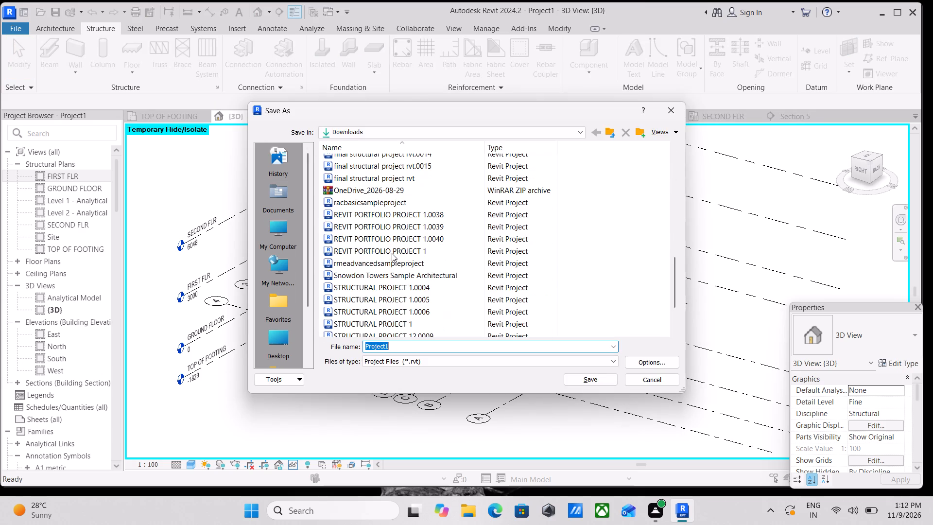
pyautogui.scroll(-4, 274, 275)
pyautogui.click(281, 274)
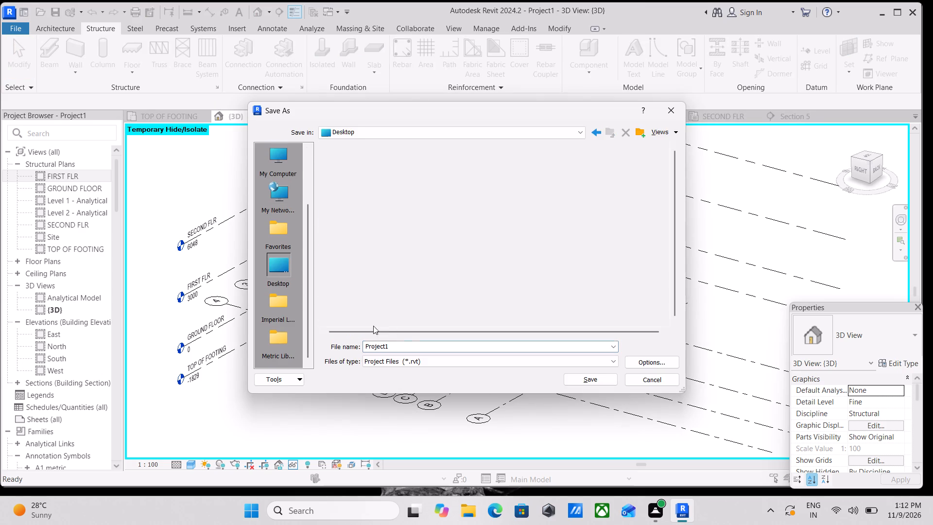
pyautogui.click(416, 341)
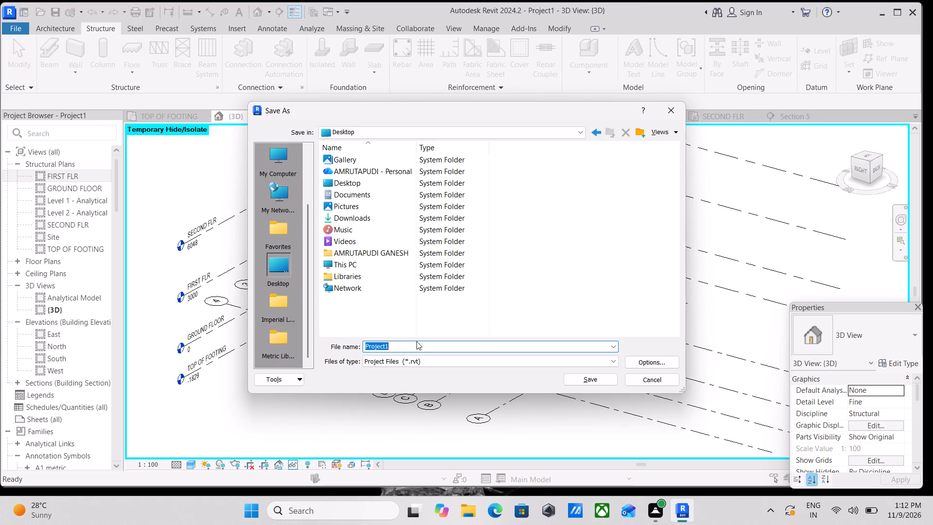
pyautogui.press('r')
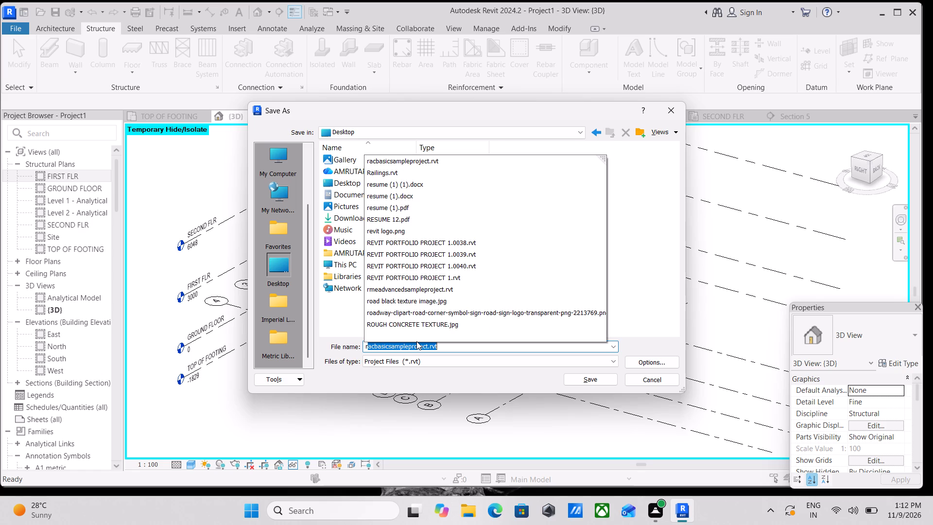
pyautogui.press('BackSpace')
pyautogui.press('BackSpace')
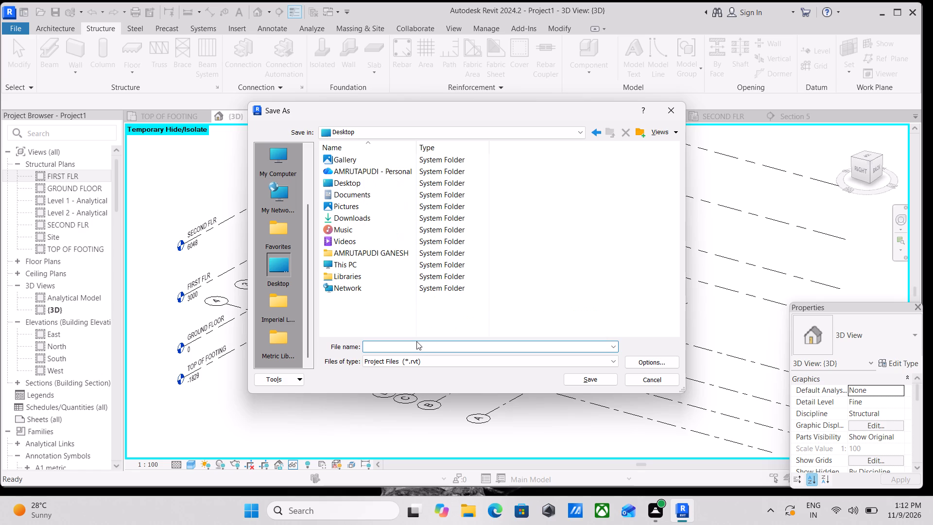
pyautogui.write('STR')
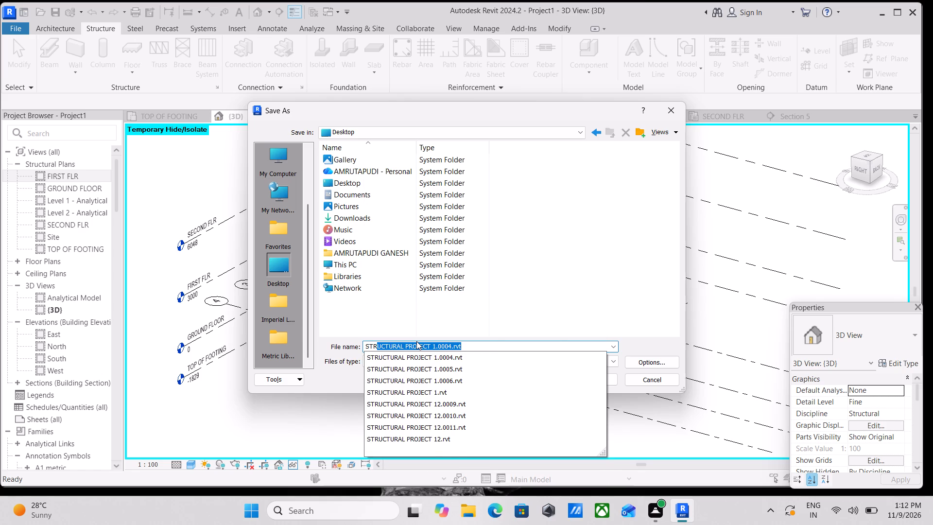
pyautogui.write('UCUT')
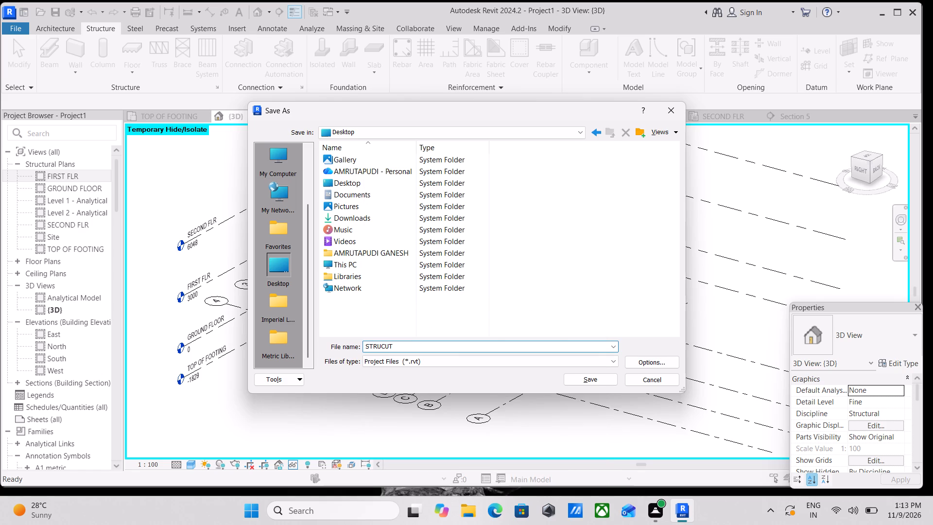
pyautogui.press('BackSpace')
pyautogui.write('RE')
pyautogui.press('space')
pyautogui.write('PROJECTT')
pyautogui.press('BackSpace')
pyautogui.press('space')
pyautogui.write('666')
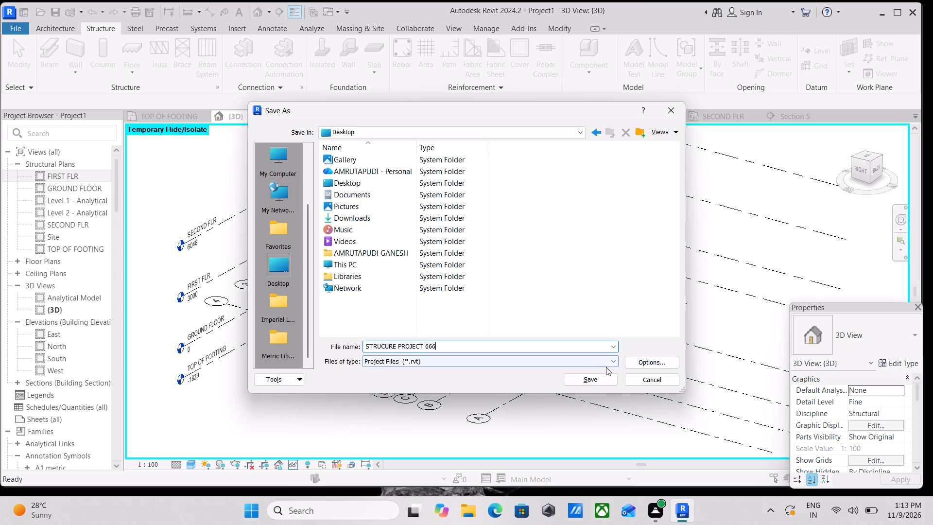
pyautogui.click(604, 378)
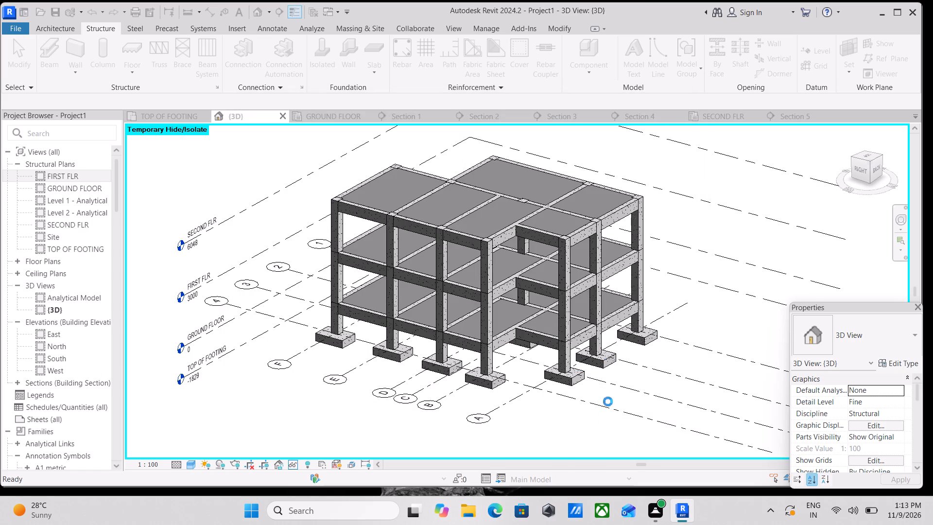